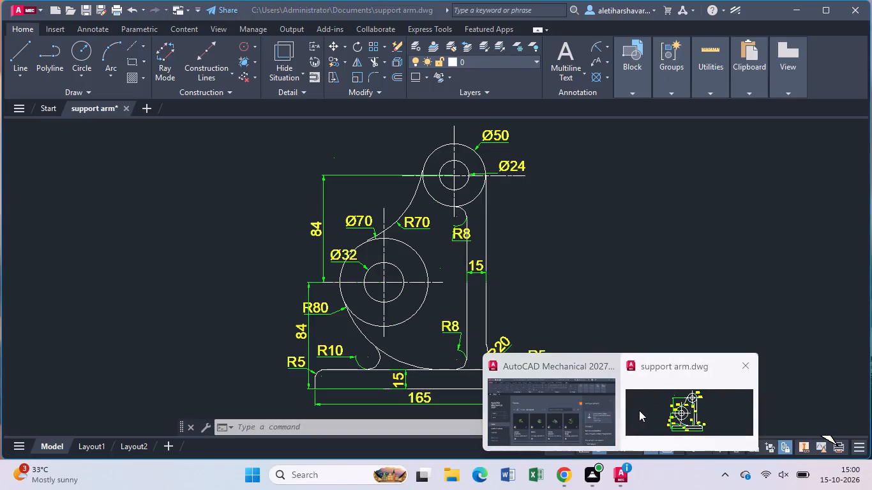
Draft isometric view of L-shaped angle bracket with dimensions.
Switch to the AutoCAD Mechanical start window, dismiss the profile prompt and create a new drawing.
left_click(593, 415)
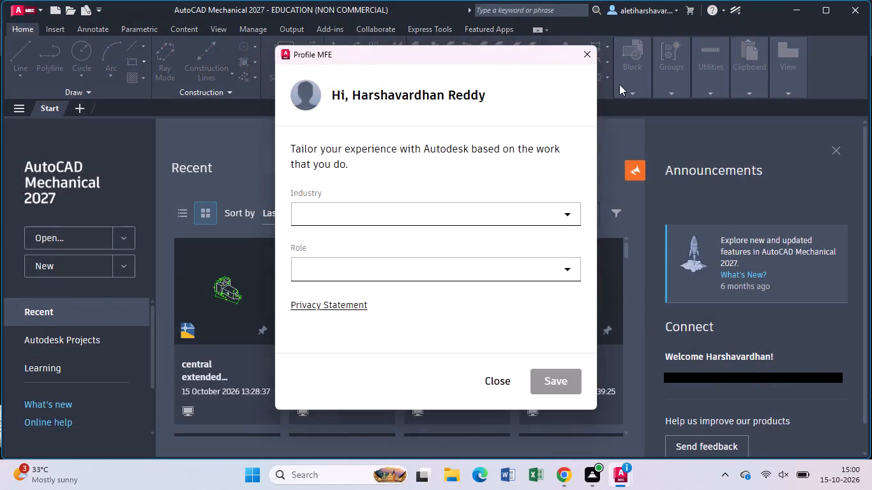
left_click(583, 54)
left_click(73, 260)
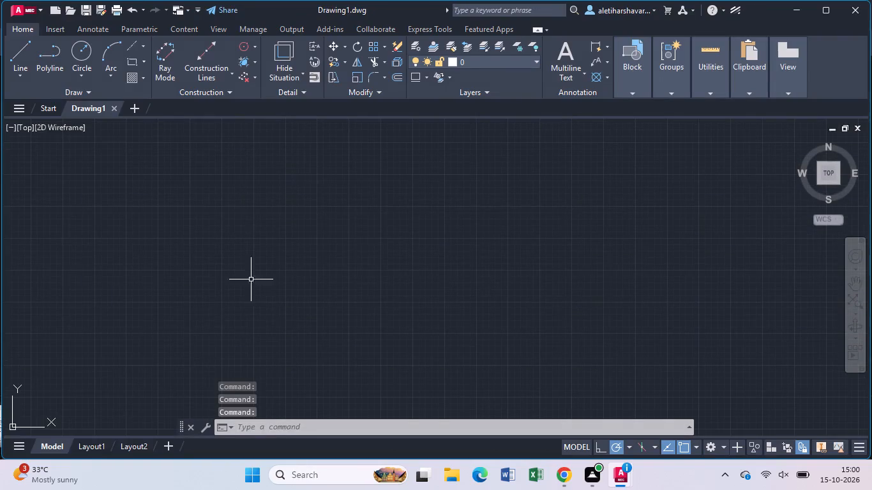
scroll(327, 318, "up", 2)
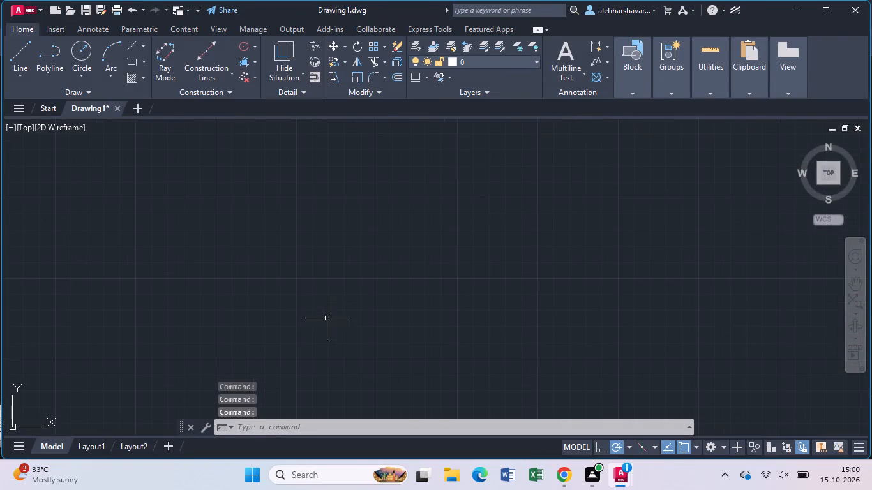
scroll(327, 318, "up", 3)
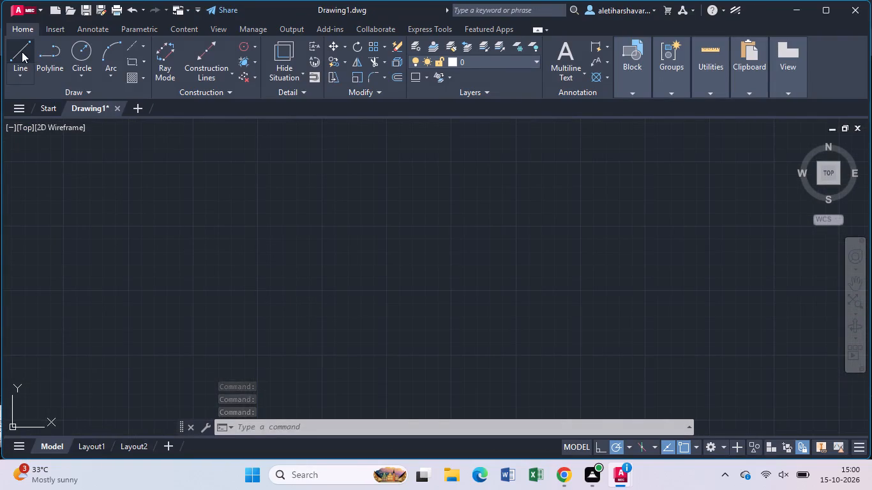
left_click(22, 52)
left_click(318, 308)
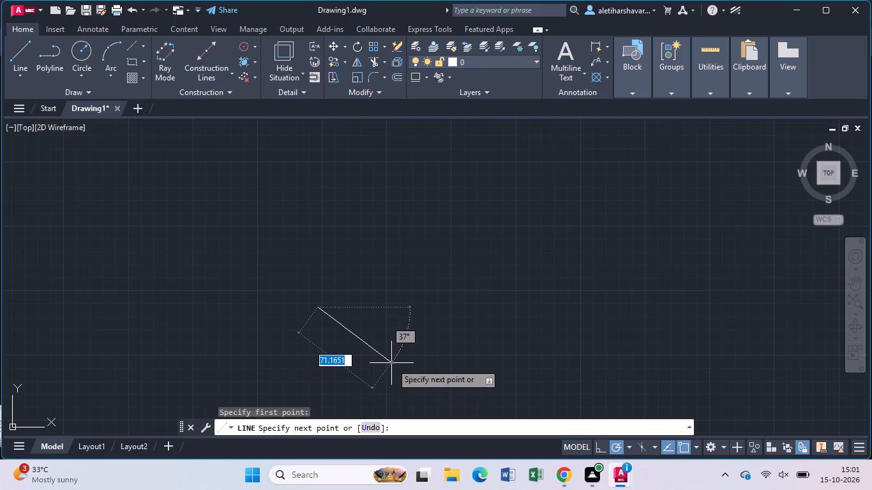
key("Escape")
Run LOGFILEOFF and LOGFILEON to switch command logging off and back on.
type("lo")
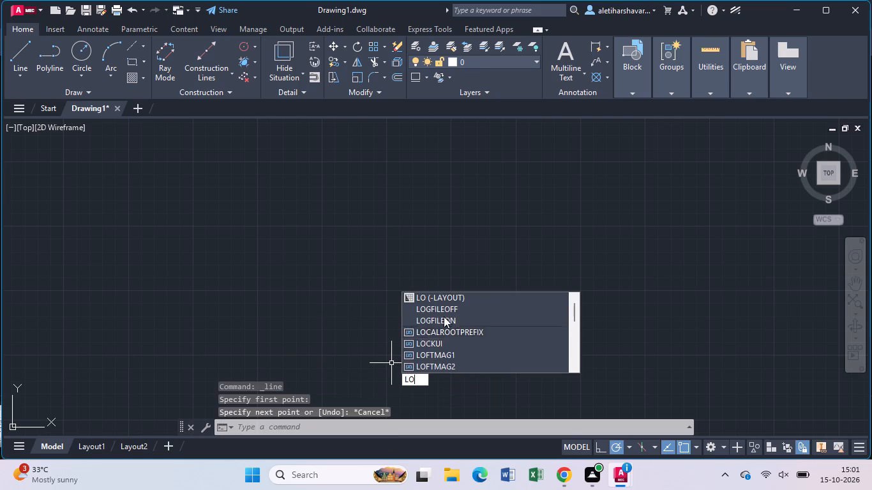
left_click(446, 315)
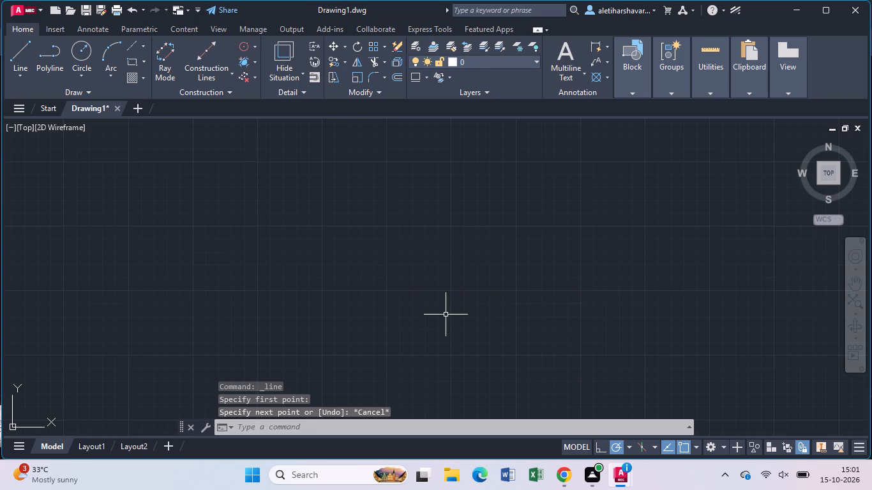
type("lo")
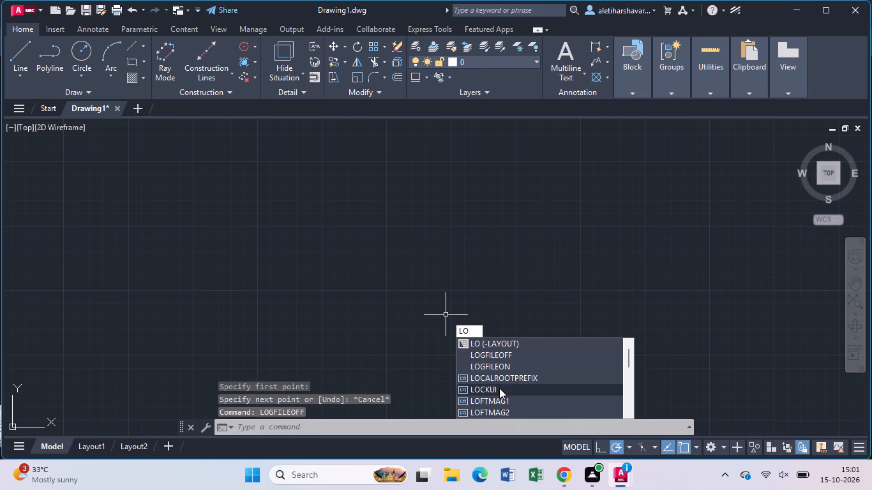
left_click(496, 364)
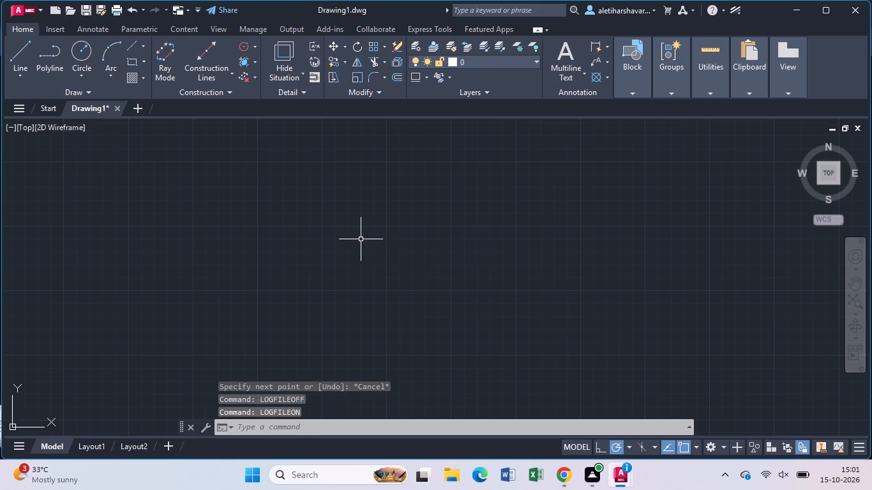
Draw a line 9 units long sloping down at 330°, continued by a 10-unit vertical line downward.
key("l")
key("Return")
left_click(361, 225)
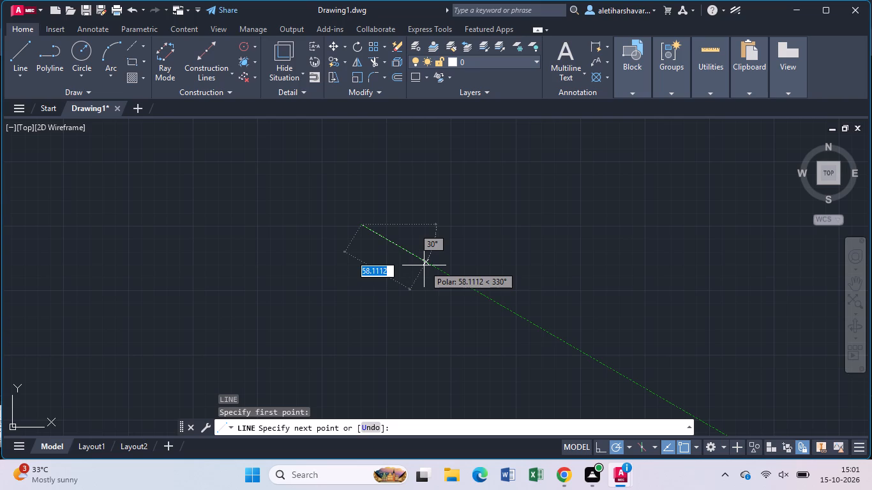
key("9")
key("Return")
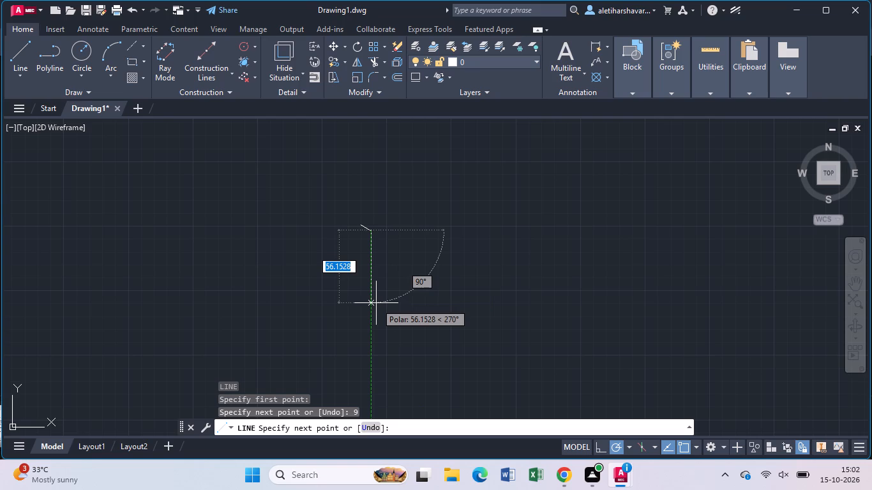
key("1")
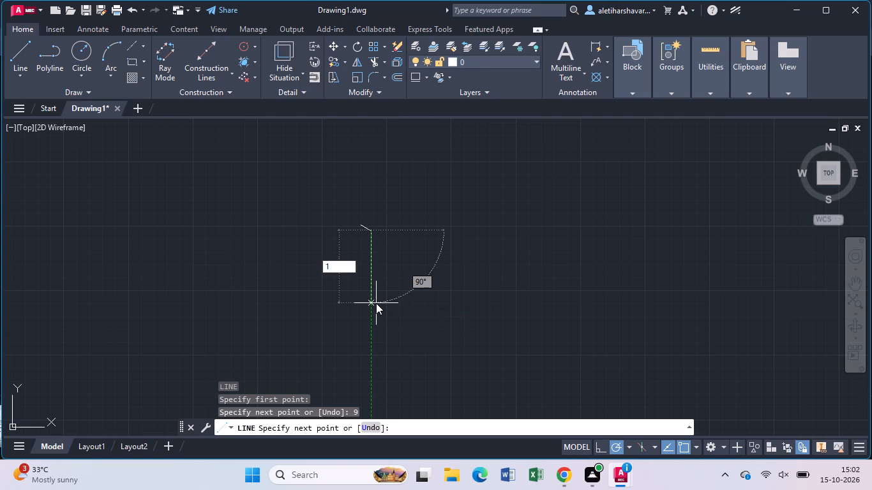
key("0")
key("Return")
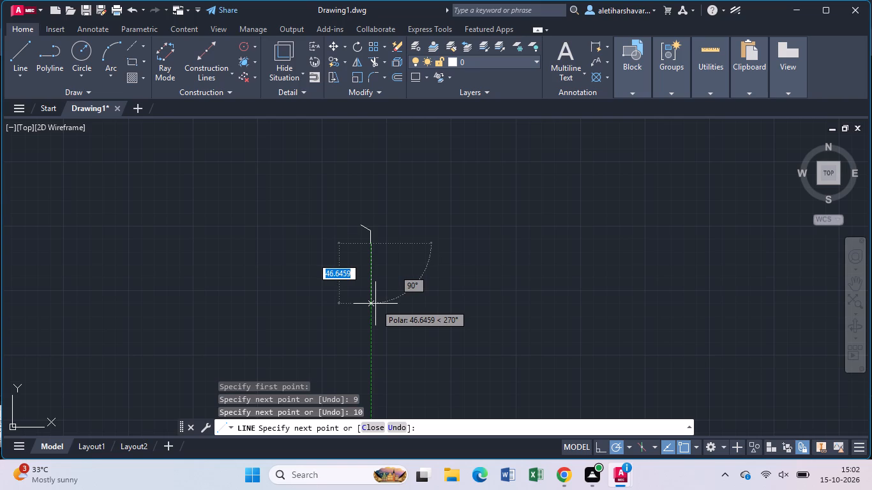
key("Escape")
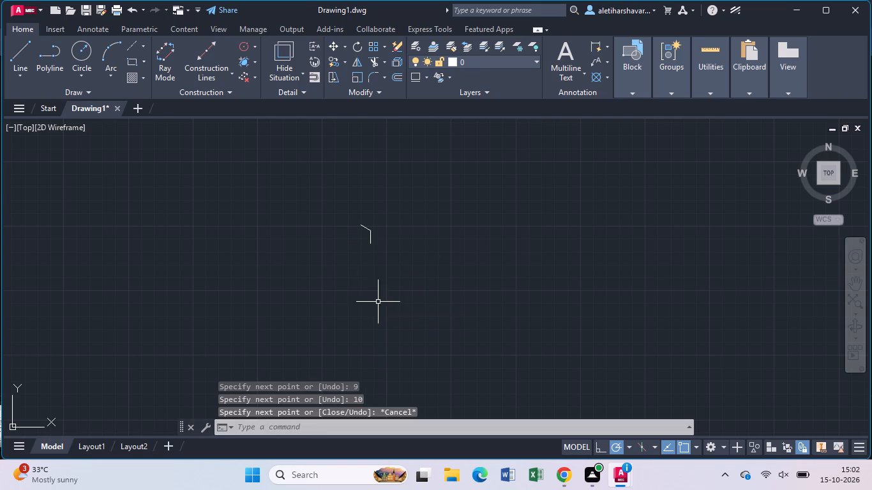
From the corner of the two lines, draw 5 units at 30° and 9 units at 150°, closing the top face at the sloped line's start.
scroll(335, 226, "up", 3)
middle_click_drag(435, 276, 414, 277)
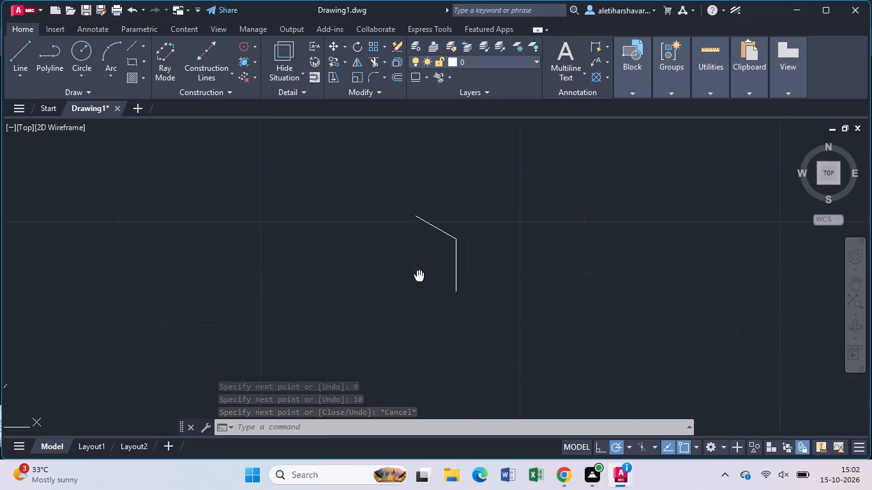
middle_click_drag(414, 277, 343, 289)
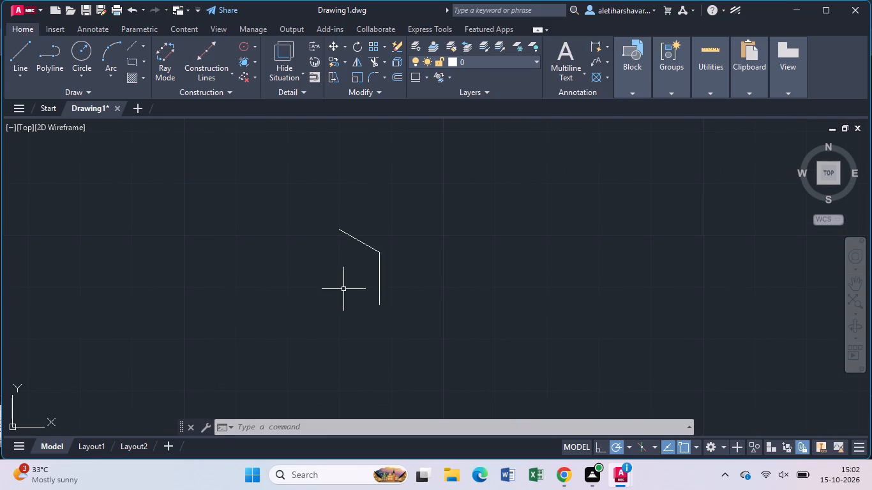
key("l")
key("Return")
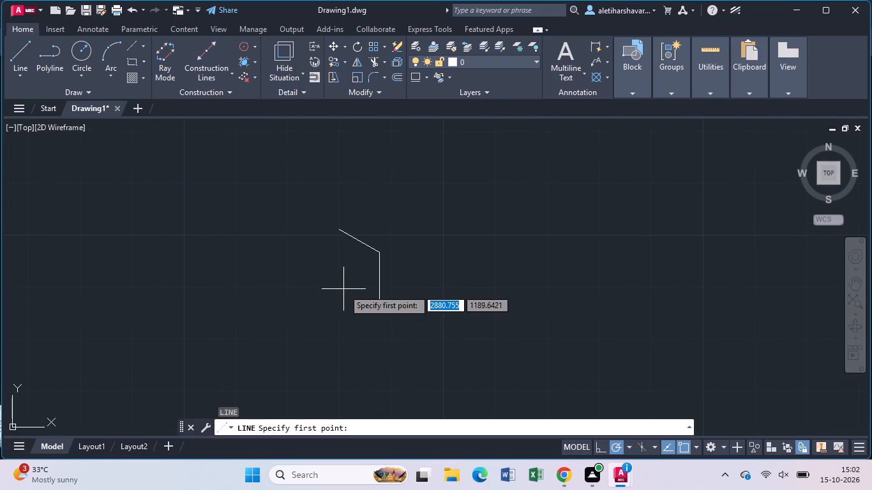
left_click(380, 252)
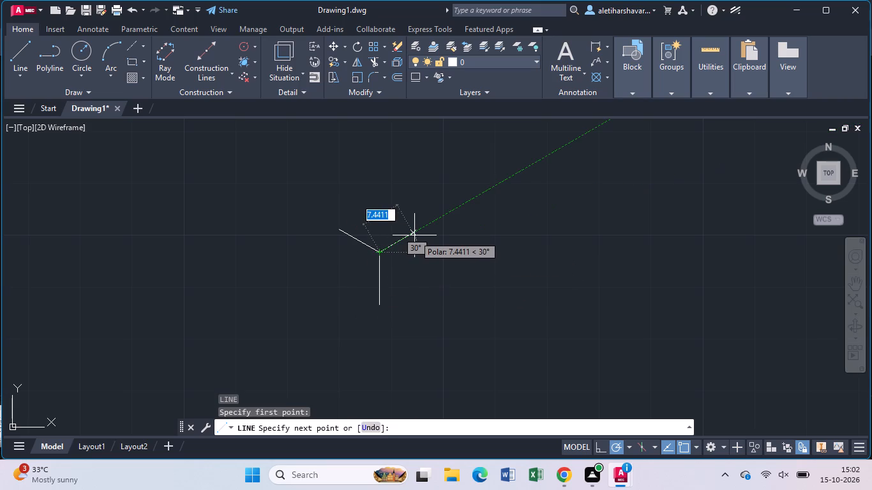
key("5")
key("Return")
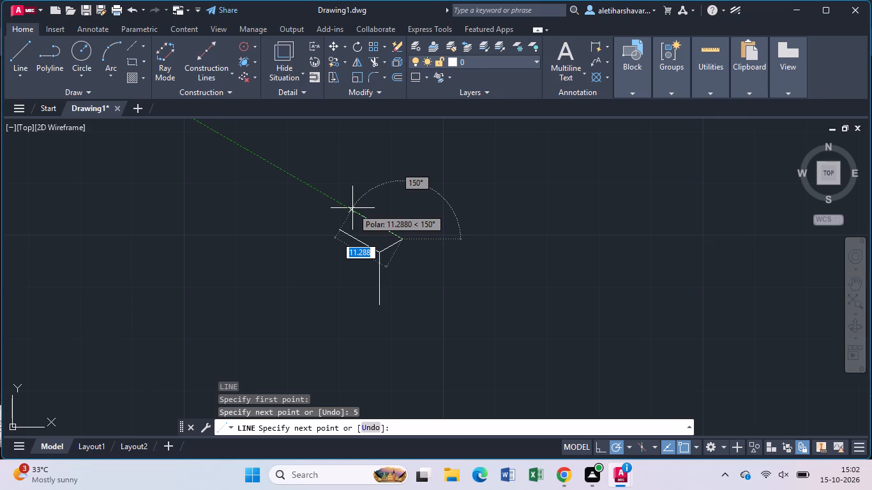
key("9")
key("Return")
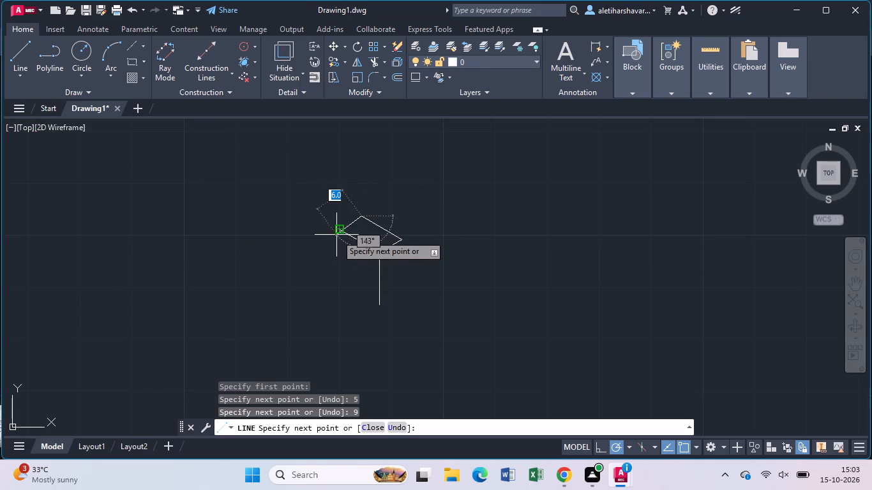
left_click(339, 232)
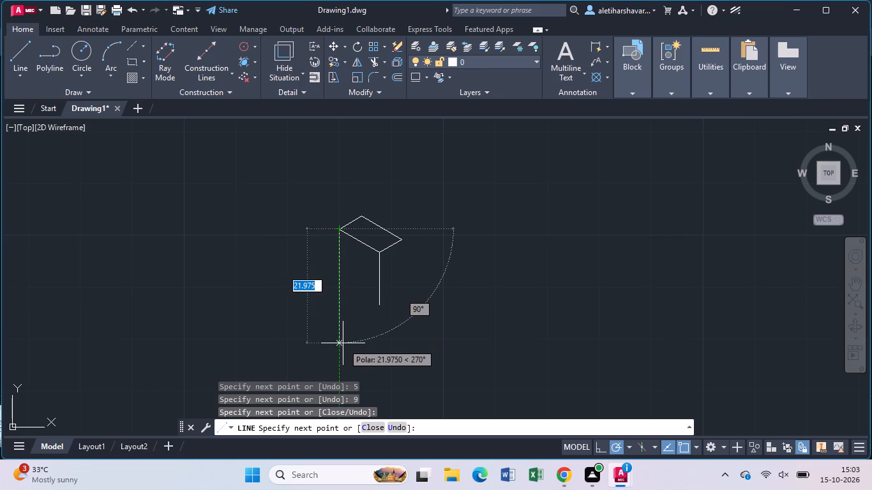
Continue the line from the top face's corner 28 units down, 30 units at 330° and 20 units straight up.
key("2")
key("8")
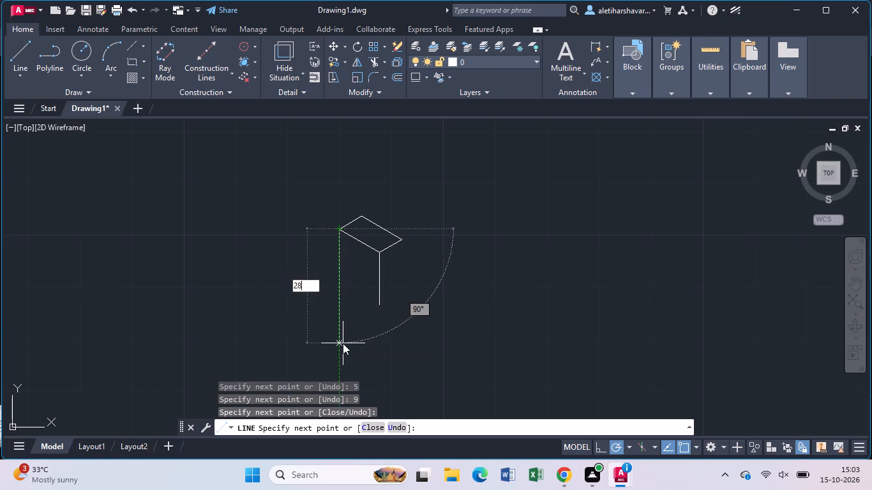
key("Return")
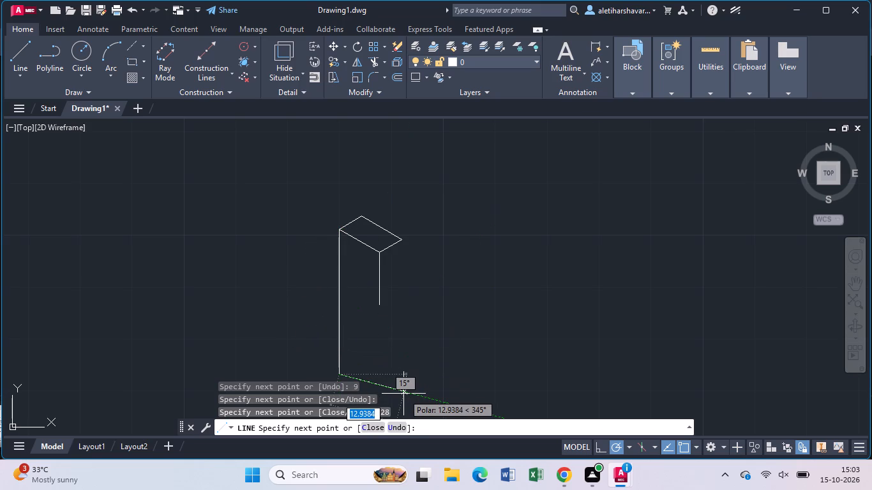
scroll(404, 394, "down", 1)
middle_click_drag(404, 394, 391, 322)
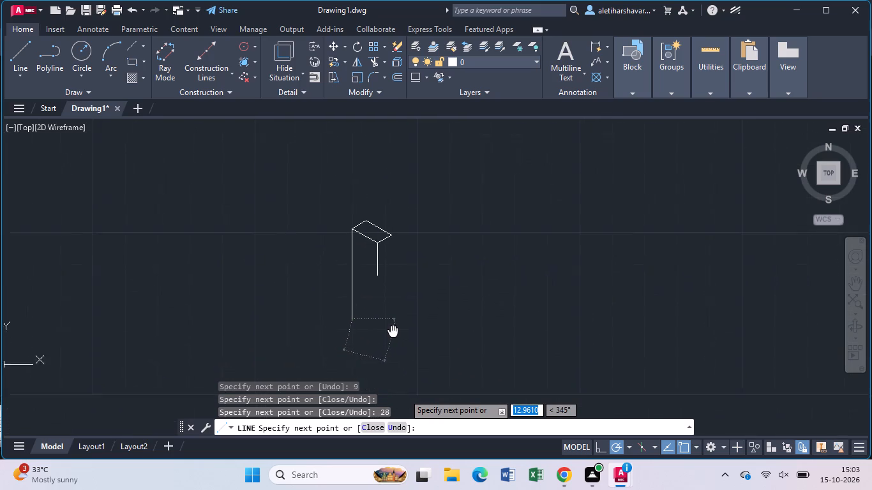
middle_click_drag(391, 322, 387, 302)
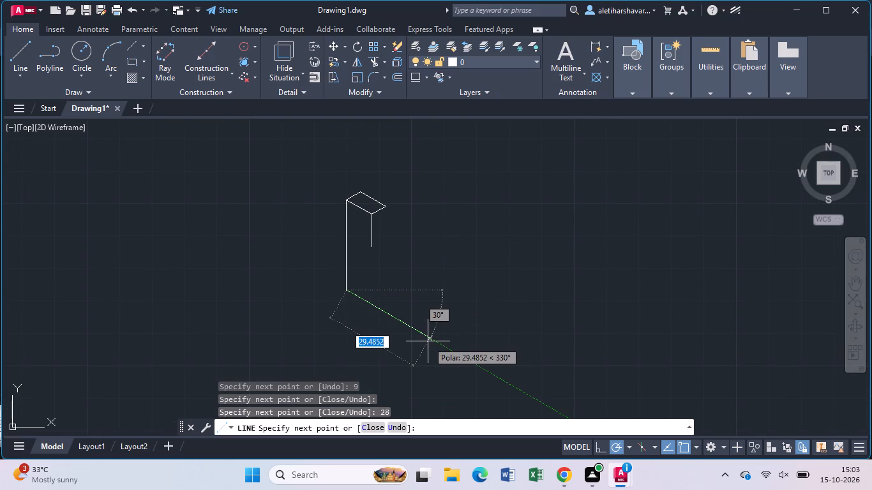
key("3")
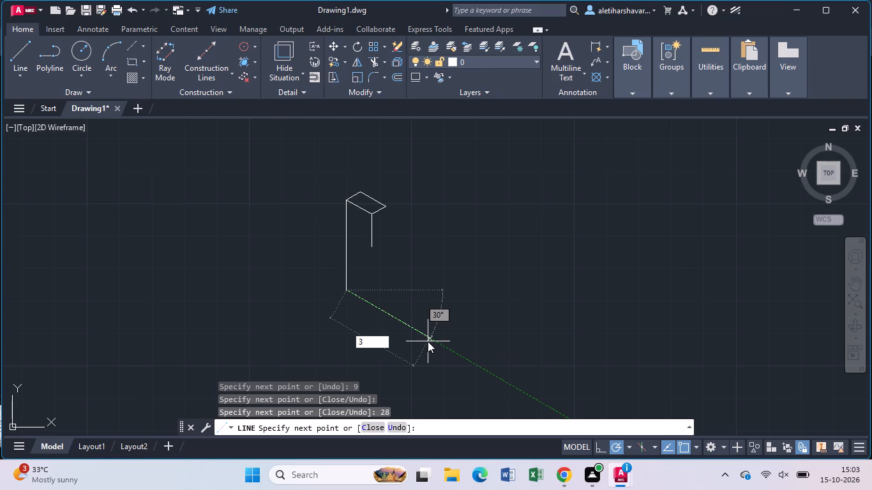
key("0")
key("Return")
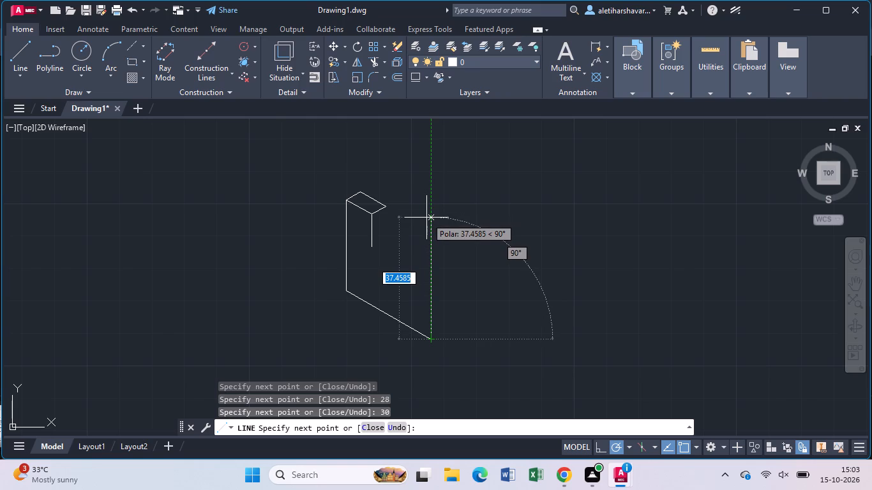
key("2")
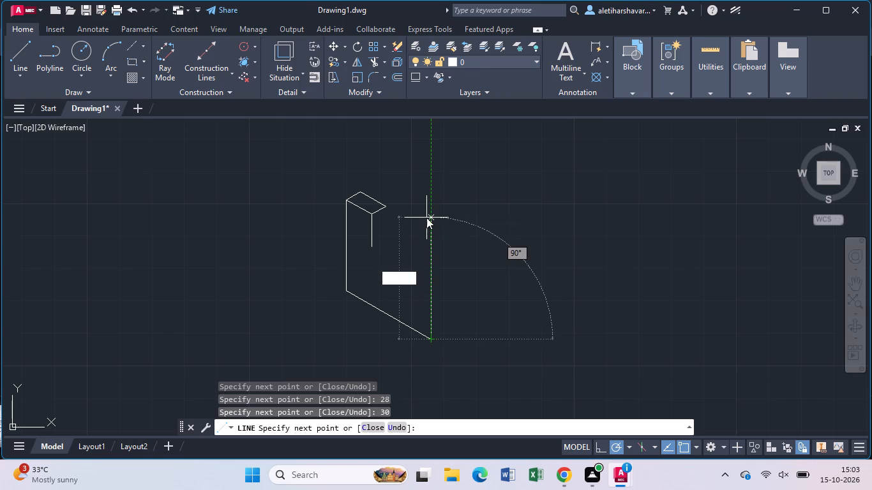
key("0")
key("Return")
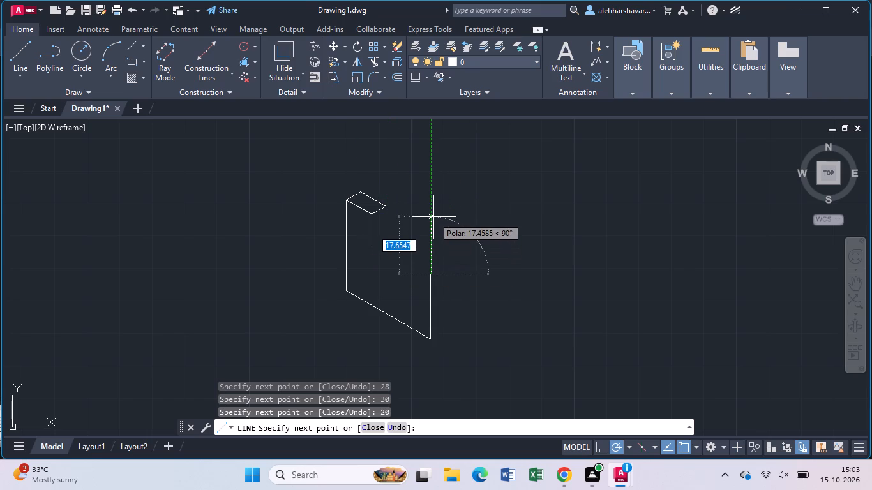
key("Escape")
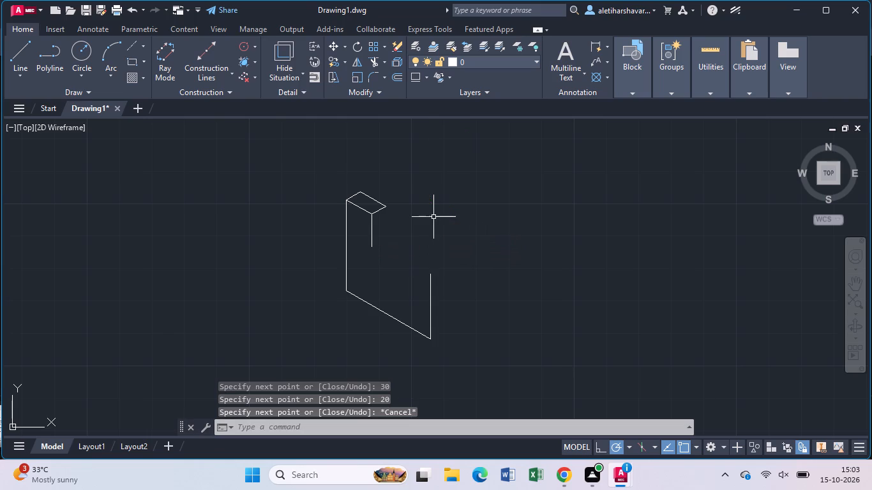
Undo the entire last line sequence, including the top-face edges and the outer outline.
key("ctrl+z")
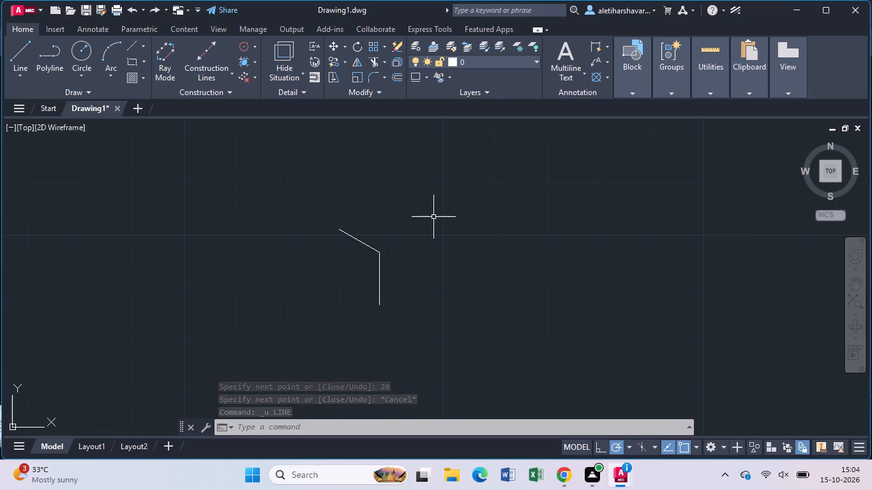
Redo the undone line sequence, and erase its 20-unit vertical line at the outline's lower corner.
key("ctrl+y")
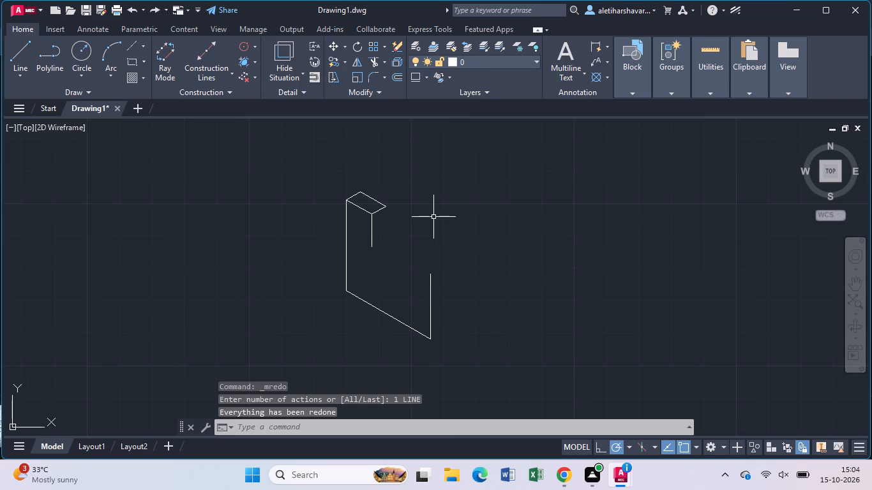
left_click(432, 297)
key("Delete")
Draw a line from the open end of the 30-unit bottom edge, 28 units straight up and 9 units at 150°.
key("l")
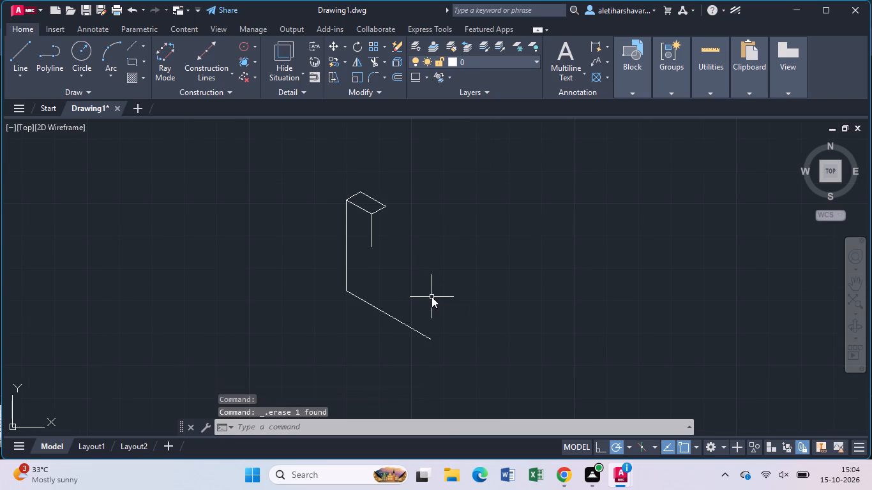
key("Return")
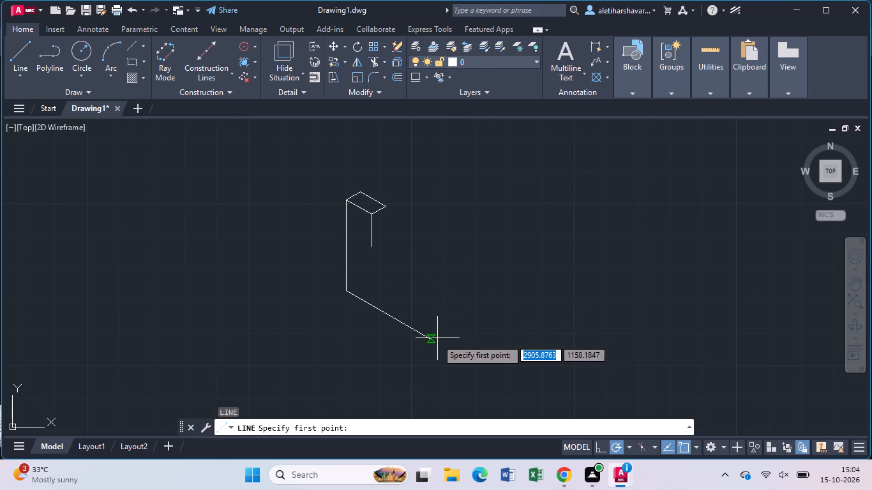
left_click(433, 339)
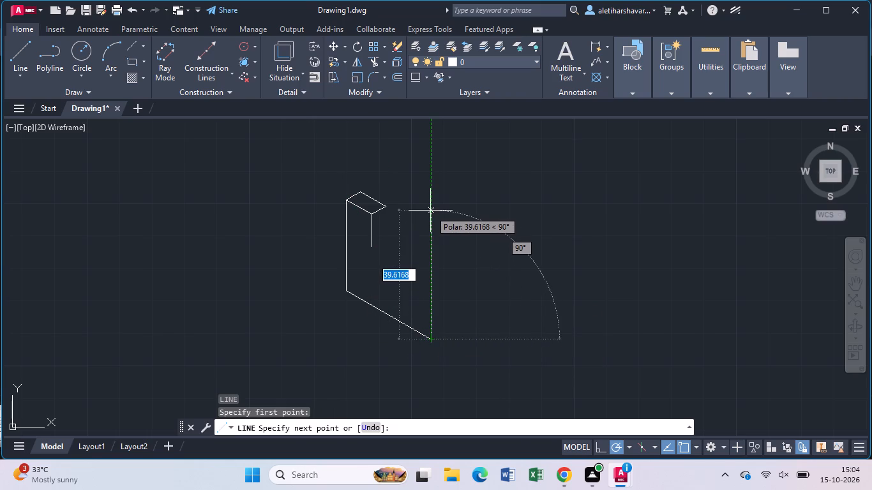
key("2")
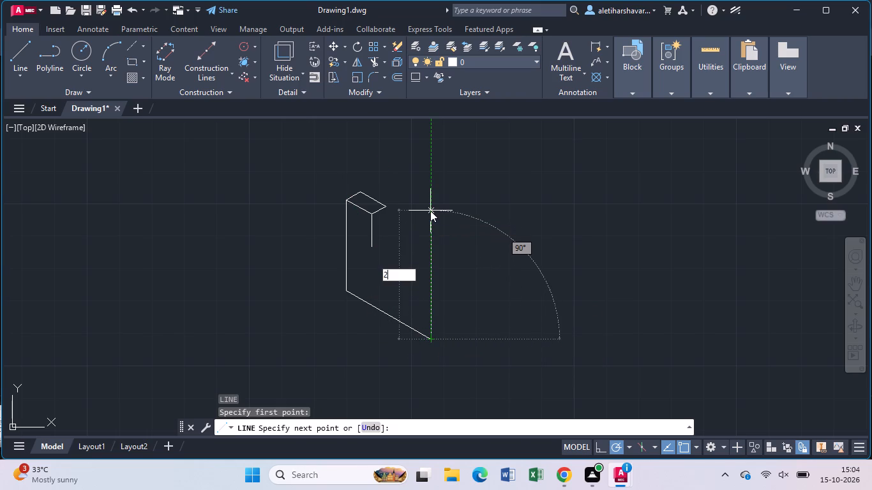
key("8")
key("Return")
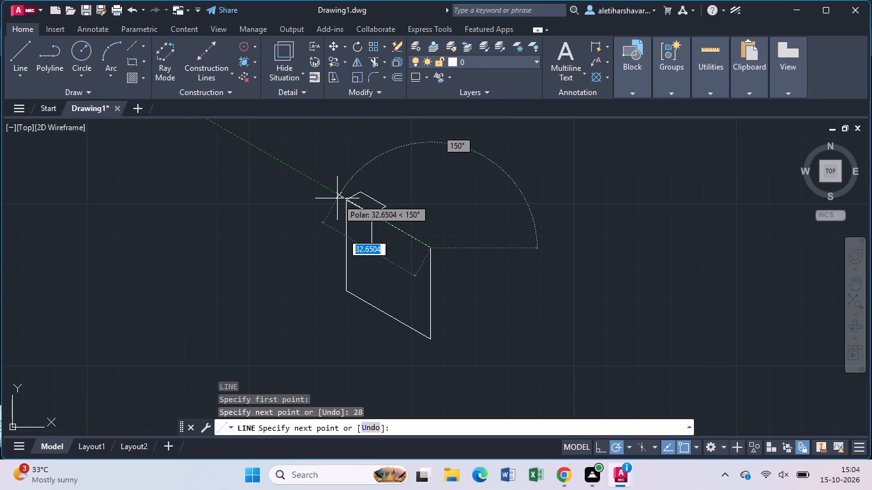
key("9")
key("Return")
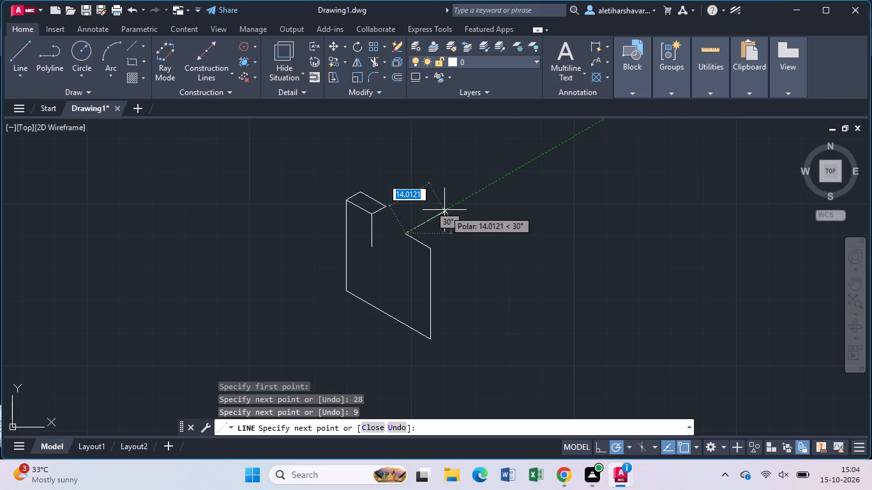
Continue the second top face with 5 units at 30°, 9 units at 330° and about 12.6 units at 210°, past the front corner.
key("5")
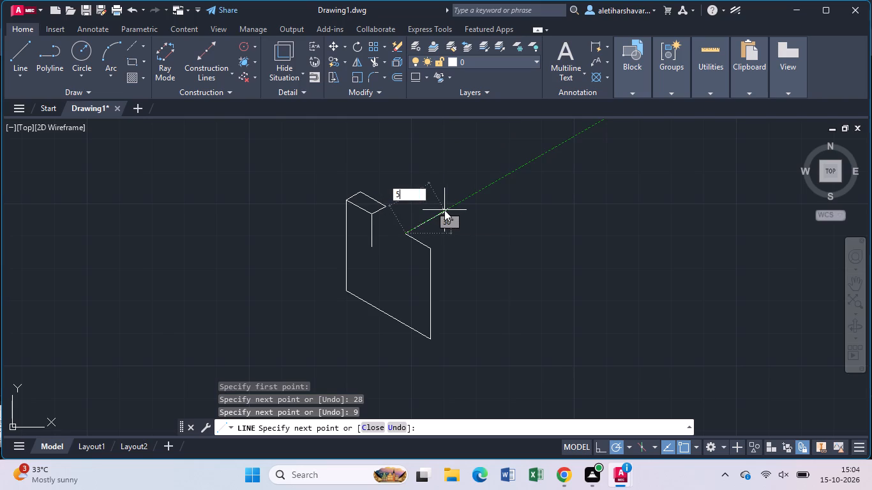
key("Return")
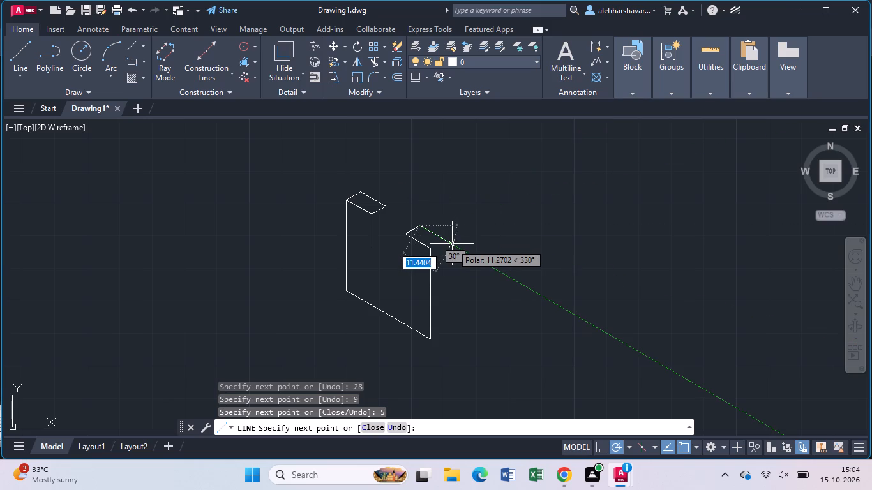
key("0")
key("Return")
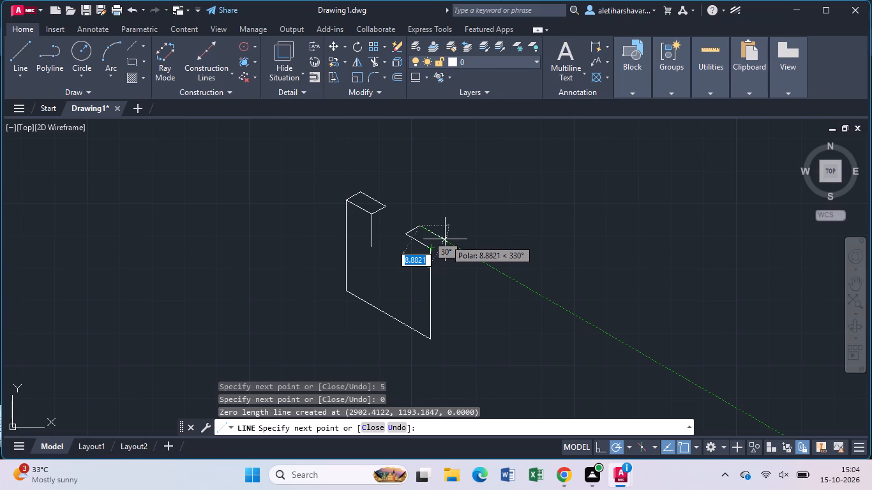
key("9")
key("Return")
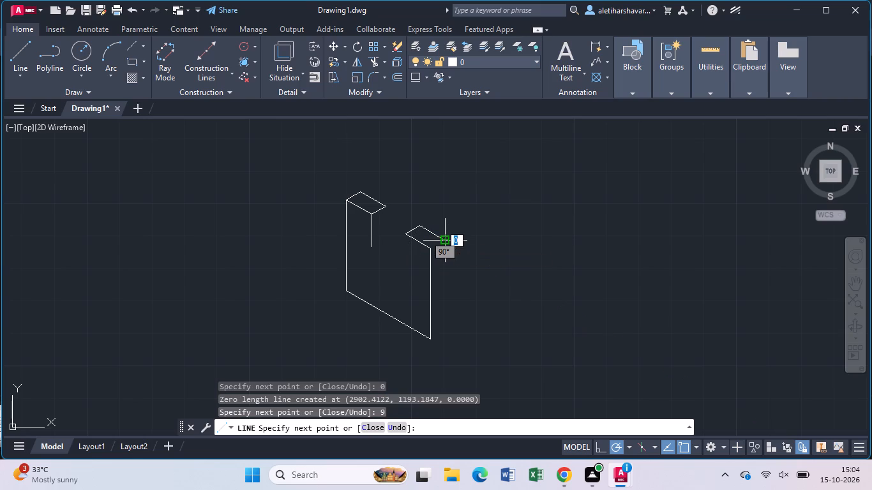
left_click(410, 262)
key("Escape")
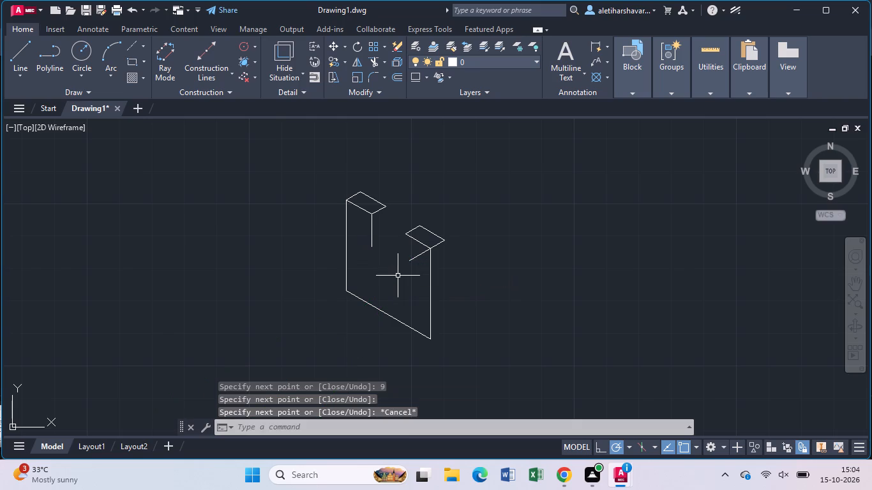
Trim the part of the 210° line that overshoots the second top face's front corner.
type("tr")
key("Return")
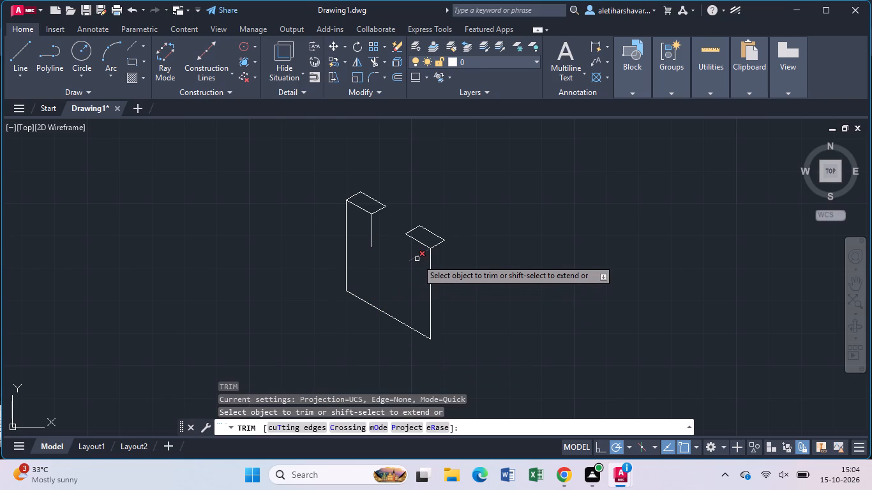
left_click(417, 259)
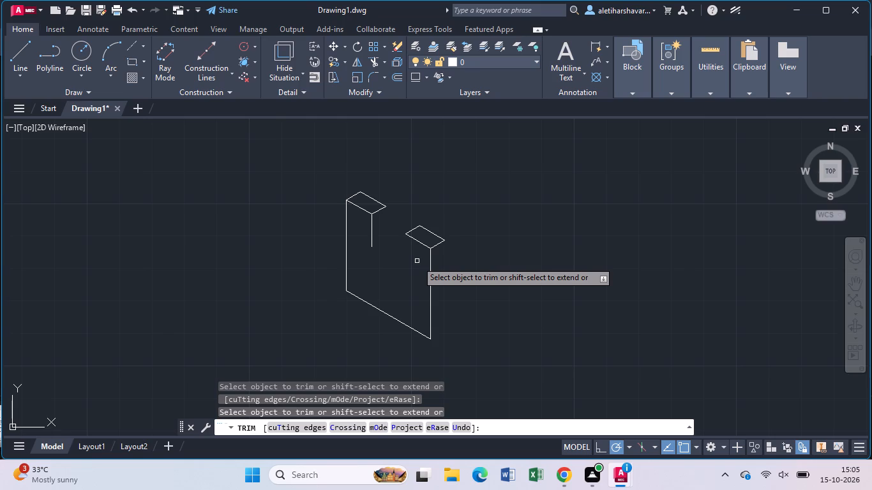
key("l")
key("Return")
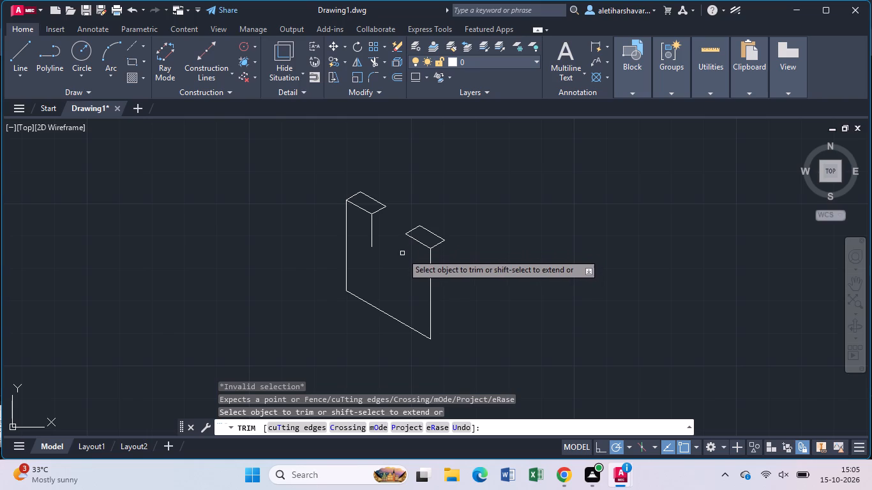
key("Escape")
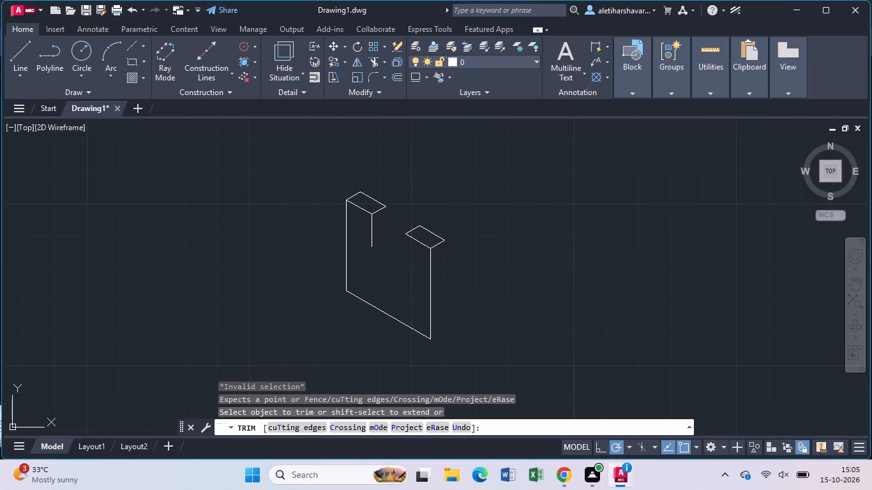
Draw 10 units down from the second top face's inner corner and connect to the first inner vertical line's lower end, closing the notch.
key("l")
key("Return")
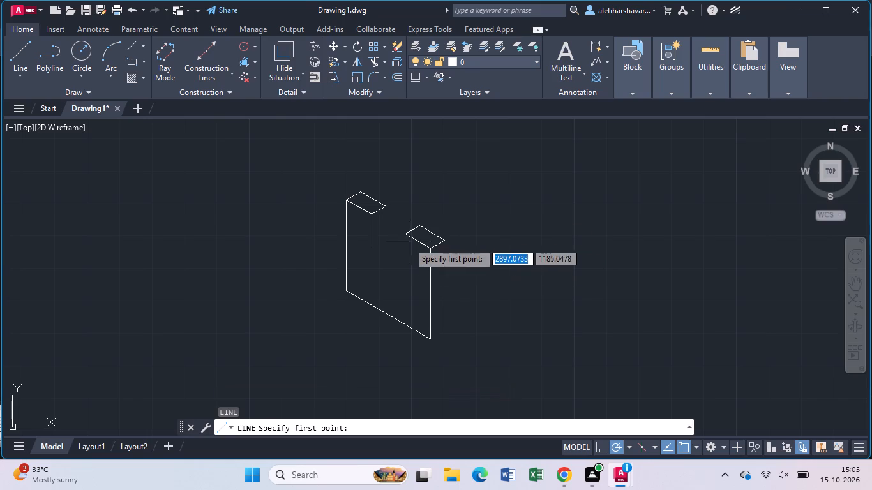
left_click(403, 236)
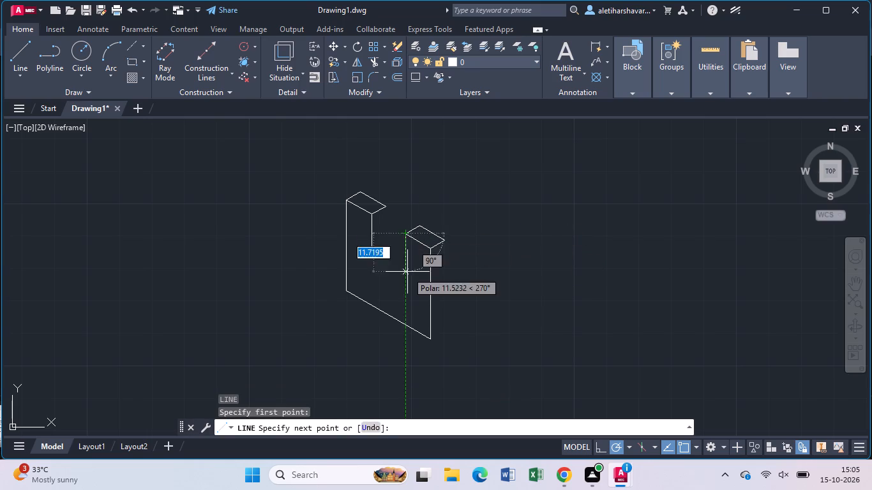
type("10")
key("Return")
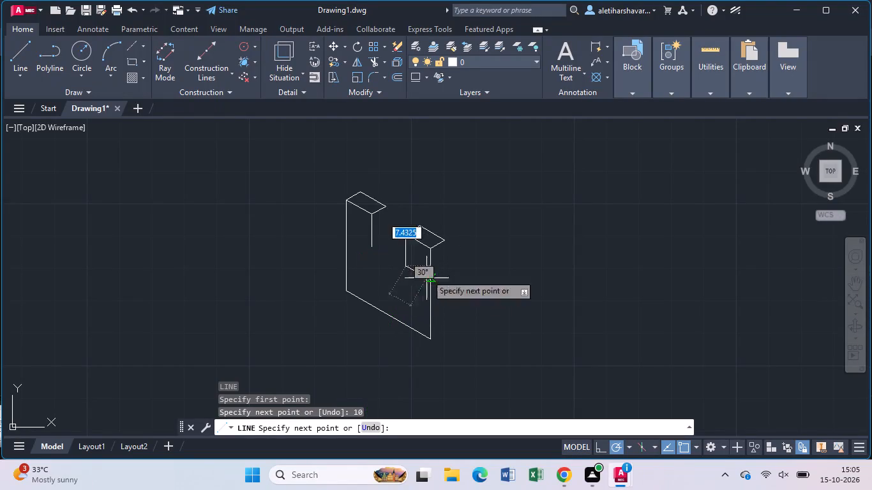
left_click(371, 245)
key("Escape")
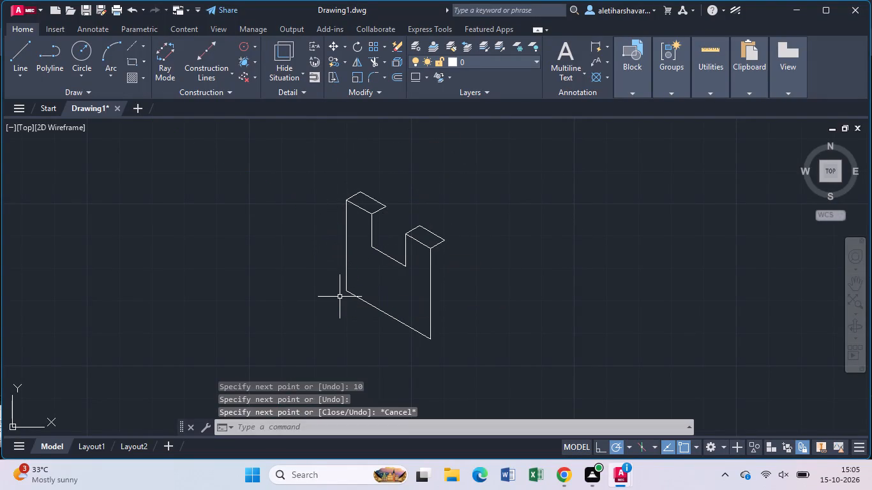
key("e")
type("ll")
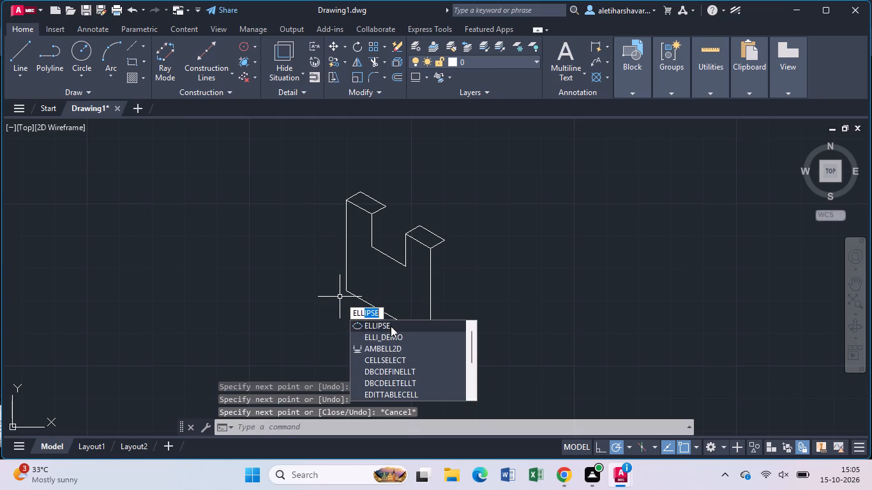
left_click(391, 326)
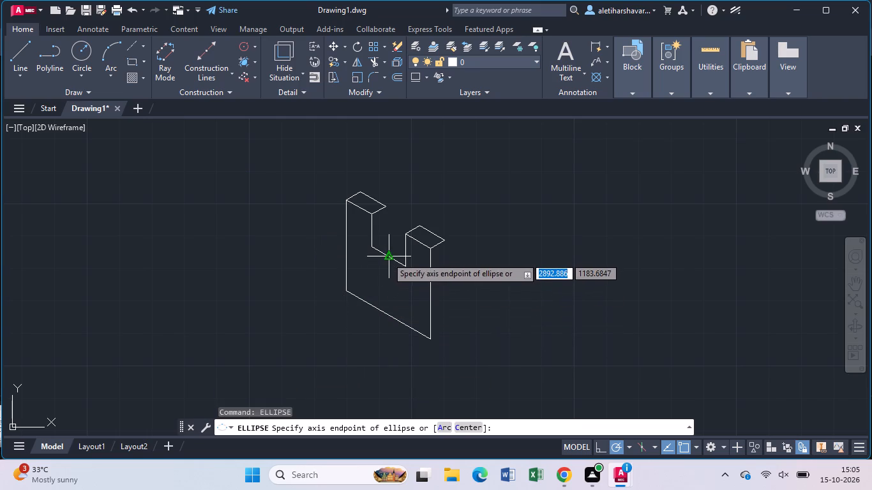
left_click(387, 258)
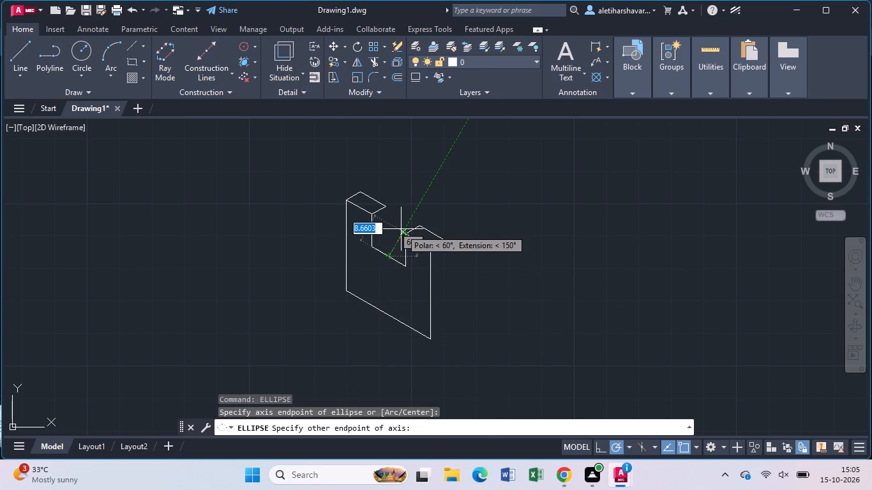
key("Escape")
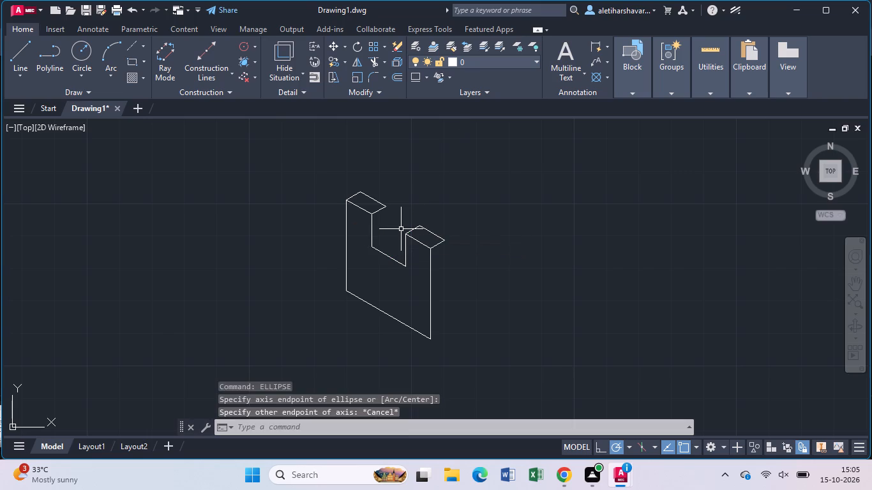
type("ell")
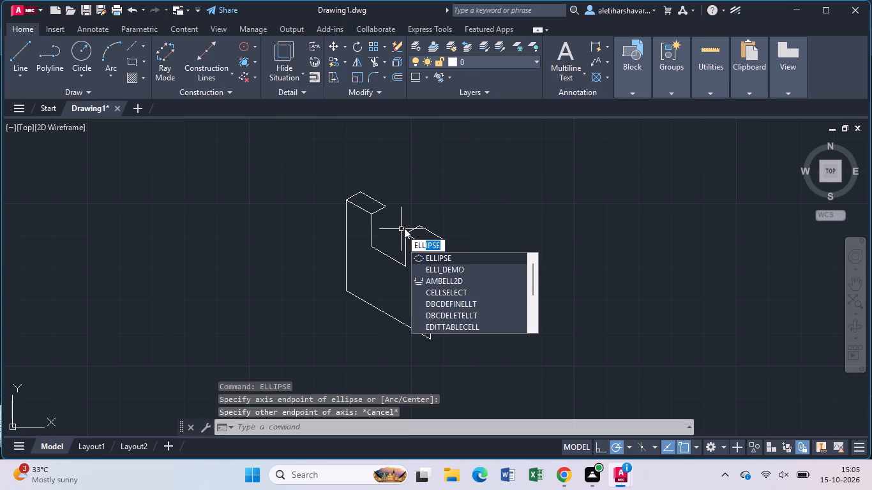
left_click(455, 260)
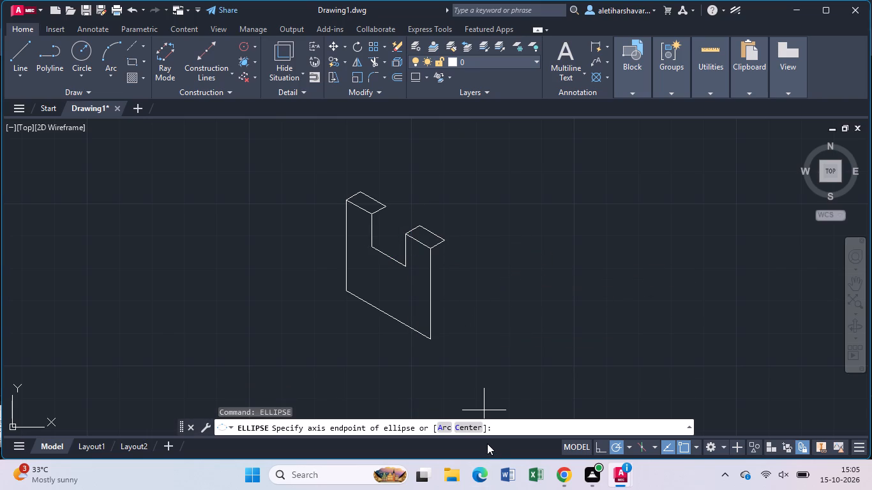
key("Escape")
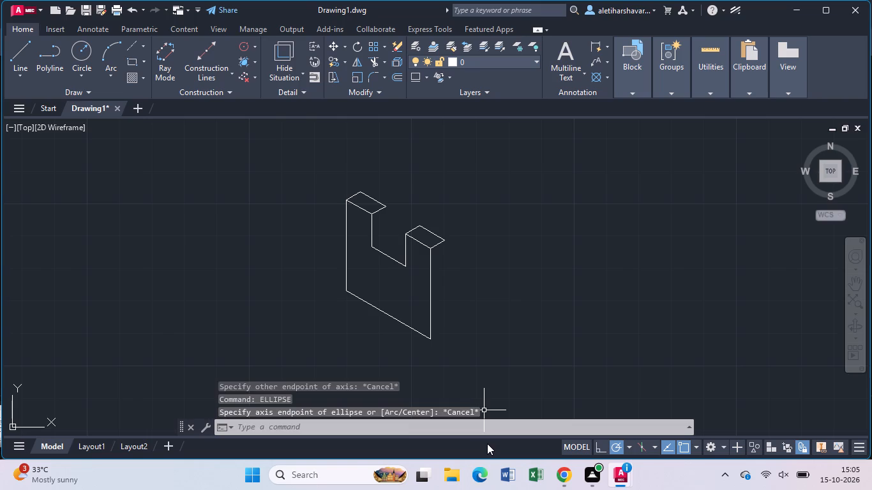
Turn on isometric drafting with the left isoplane.
left_click(640, 447)
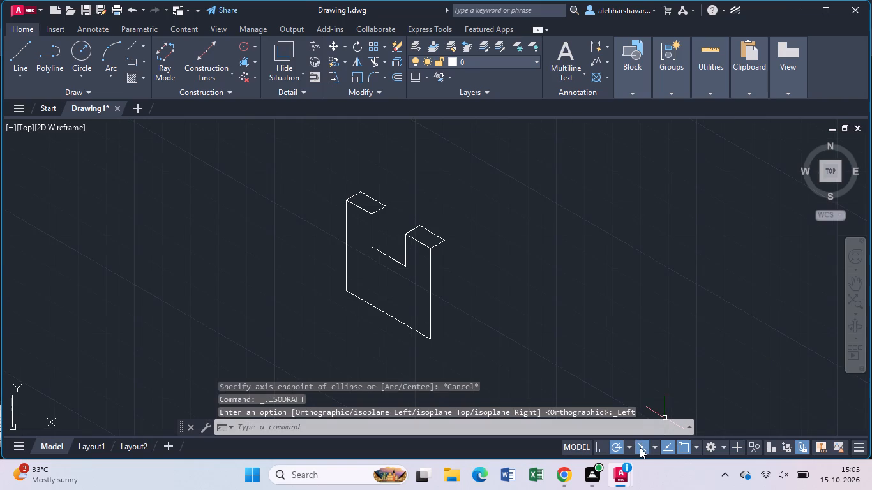
left_click(640, 447)
left_click(640, 447)
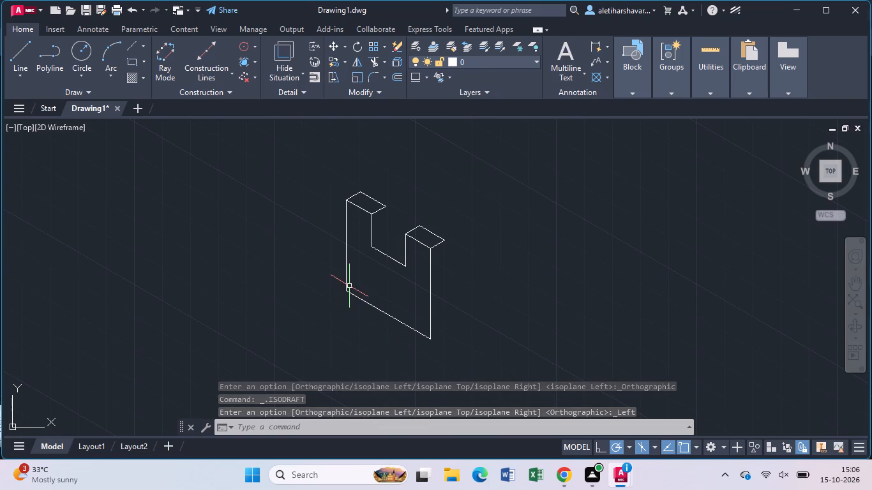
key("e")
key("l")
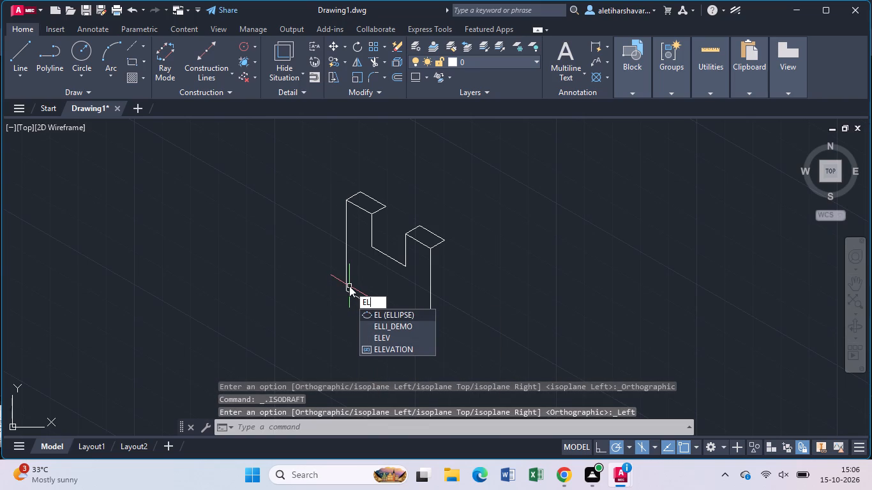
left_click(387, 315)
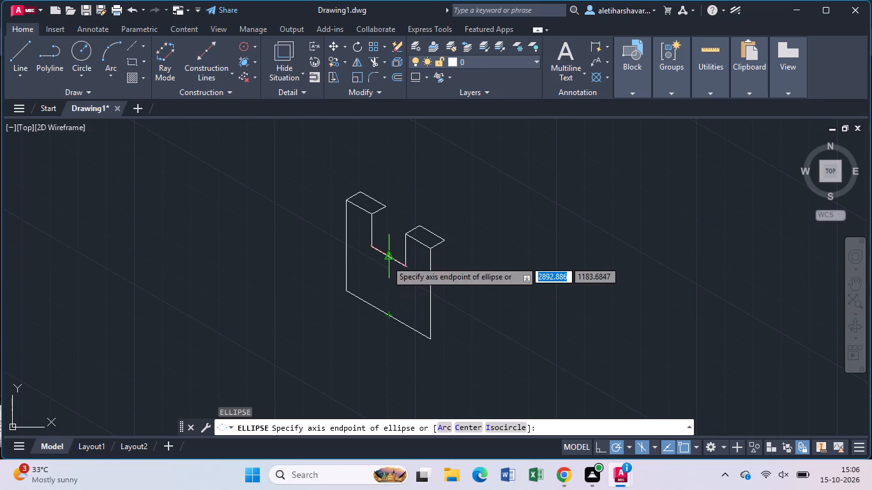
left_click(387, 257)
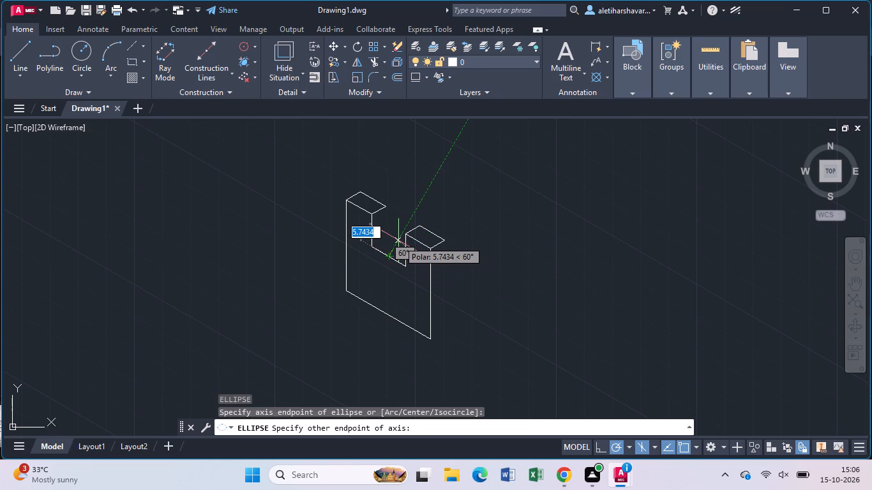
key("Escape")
Draw an isometric circle of radius 6 centred on the midpoint of the notch's bottom line.
key("e")
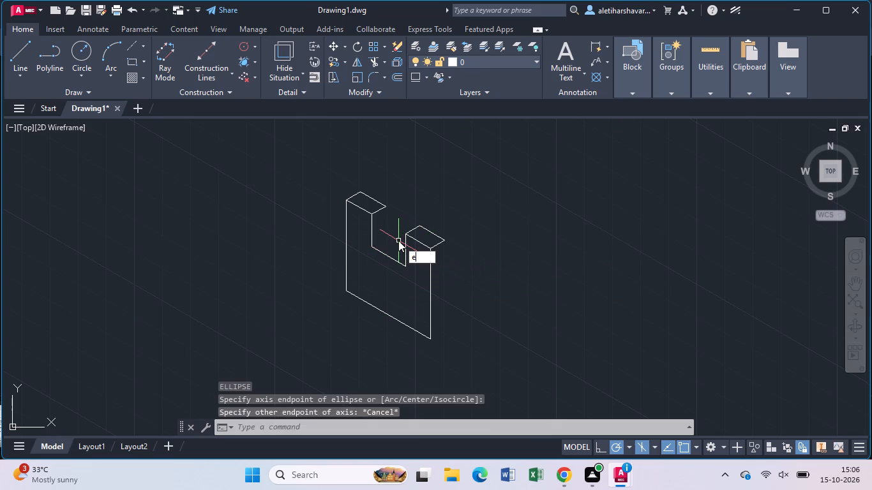
type("ll")
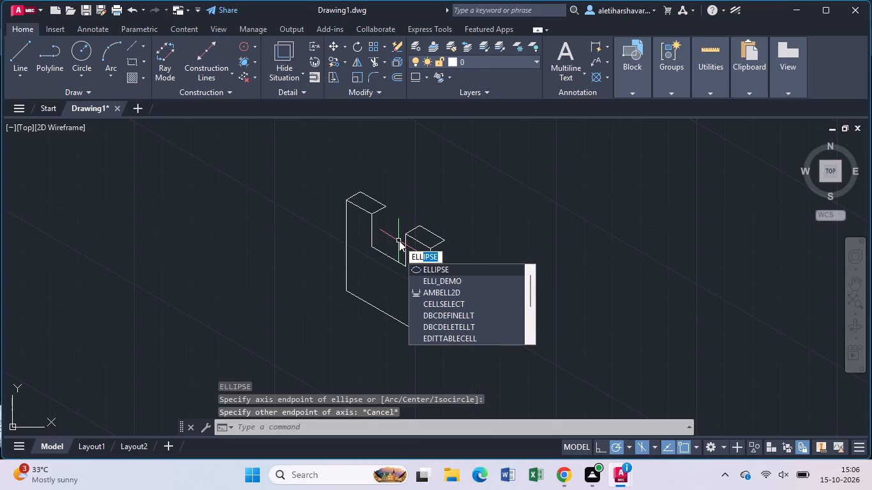
key("Return")
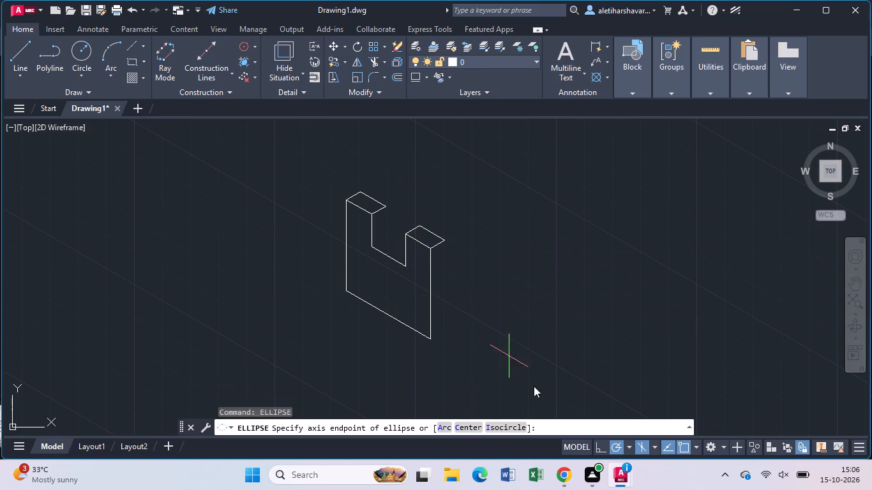
left_click(518, 433)
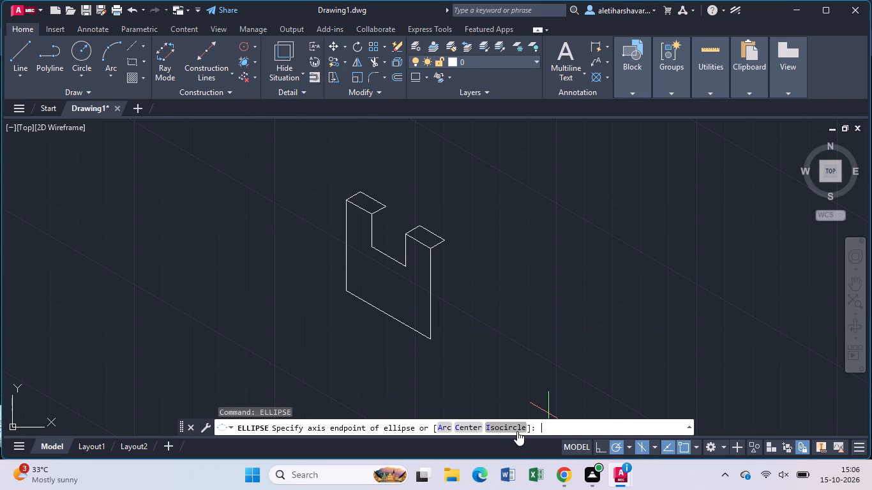
left_click(517, 430)
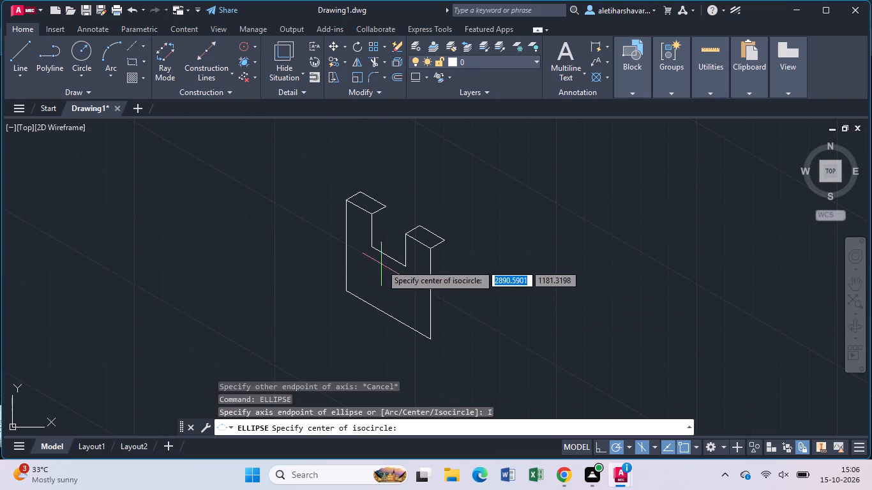
left_click(386, 255)
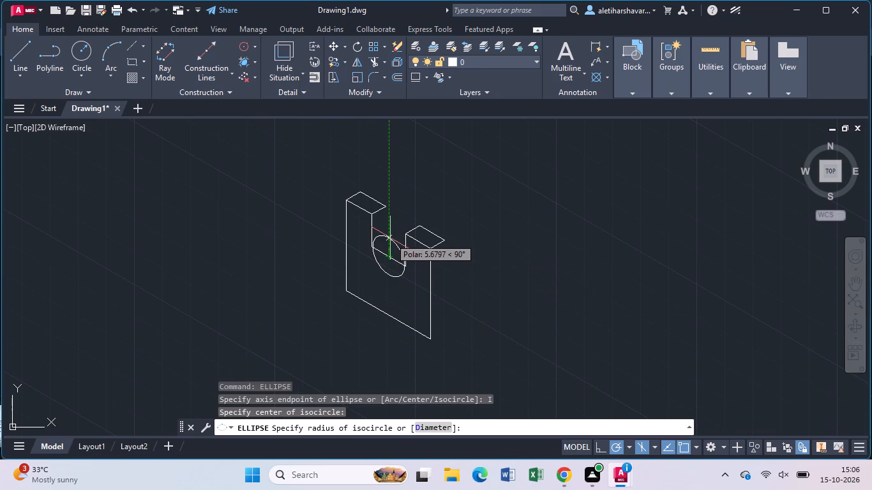
key("6")
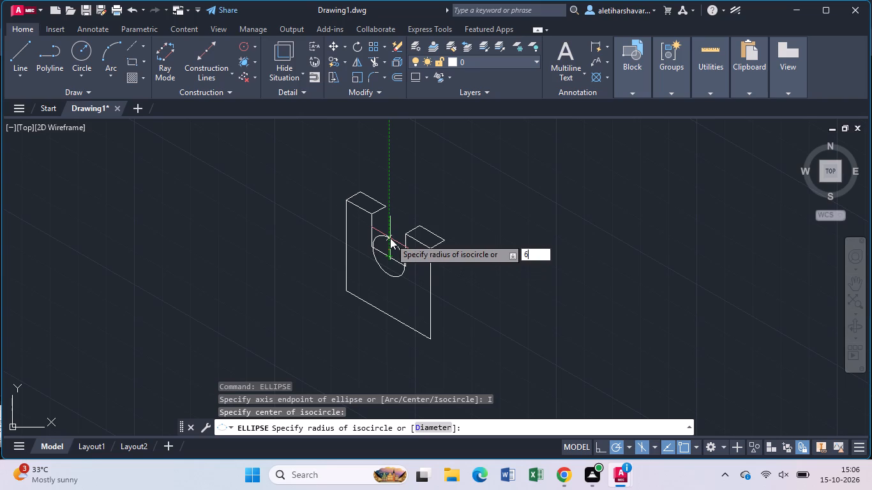
key("Return")
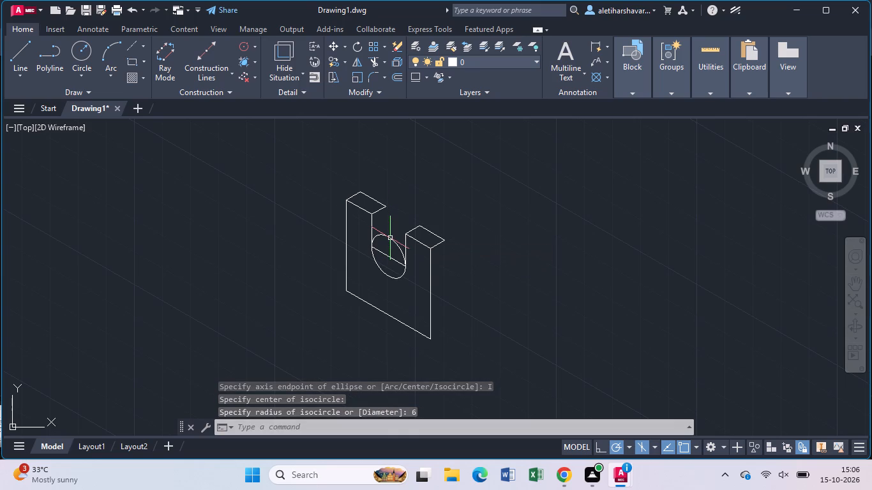
Trim away the isocircle's upper half and the notch's straight bottom line, leaving a rounded notch bottom.
type("tr")
key("Return")
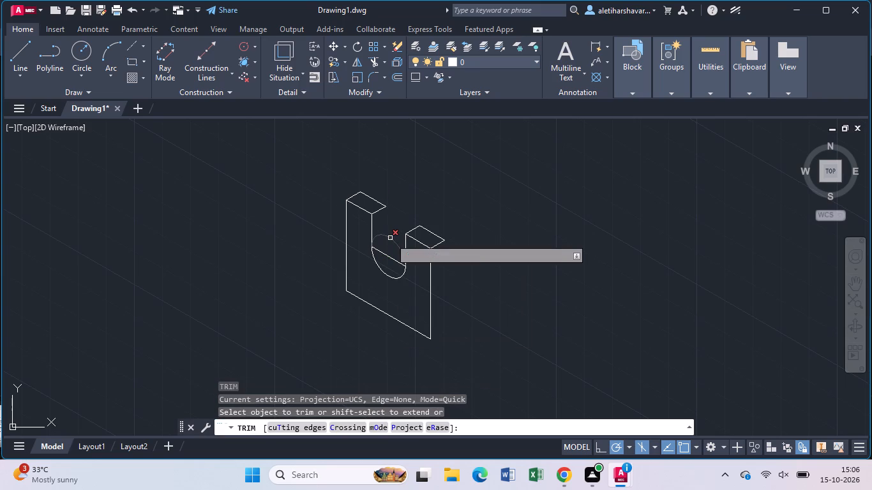
left_click(393, 235)
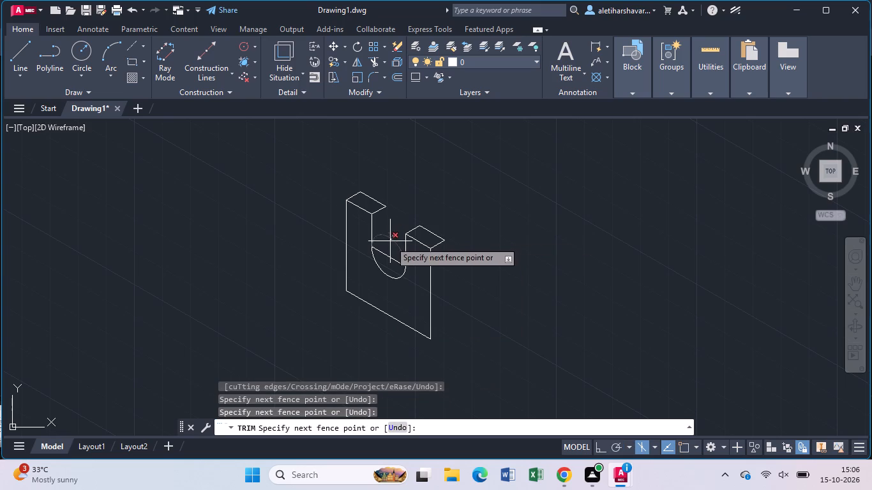
left_click(387, 267)
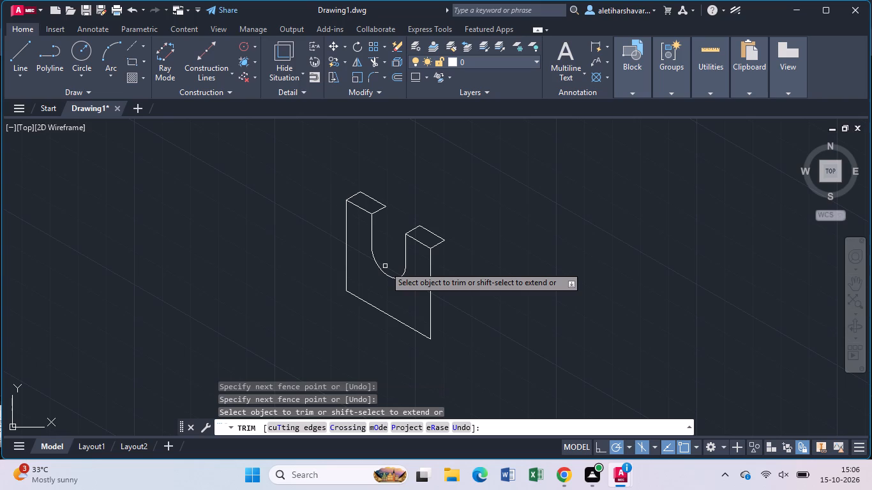
key("Escape")
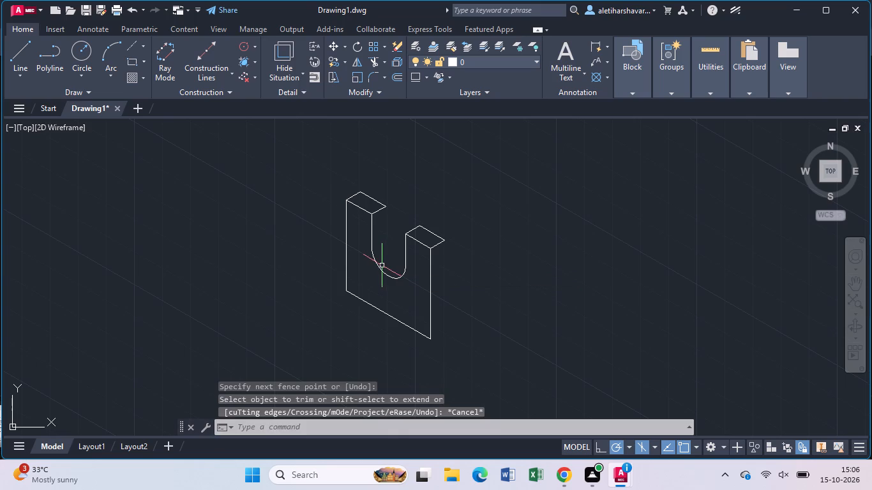
Copy the notch arc and its adjoining inner vertical line 5 units at 30°, from the first top face's front corner to its back corner.
left_click(383, 272)
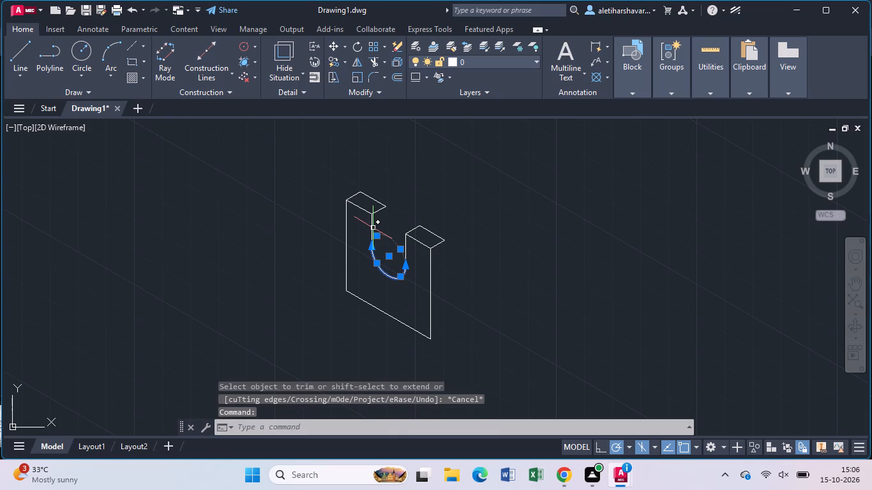
left_click(373, 228)
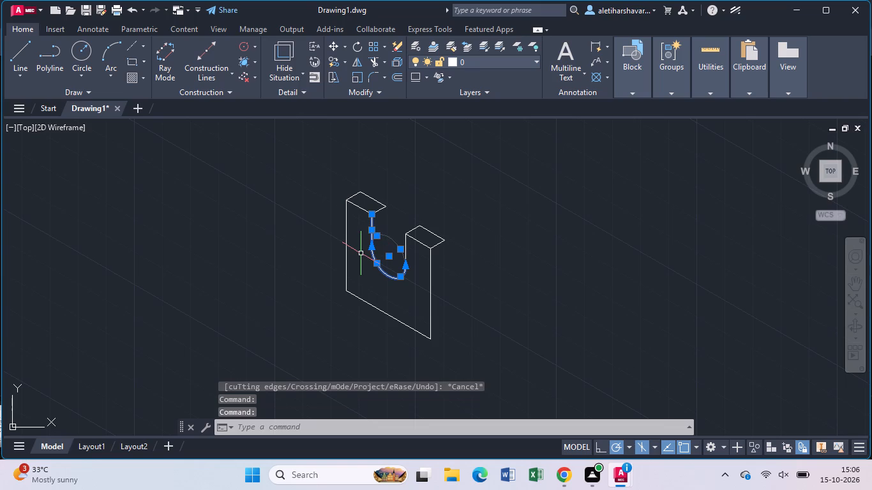
type("co")
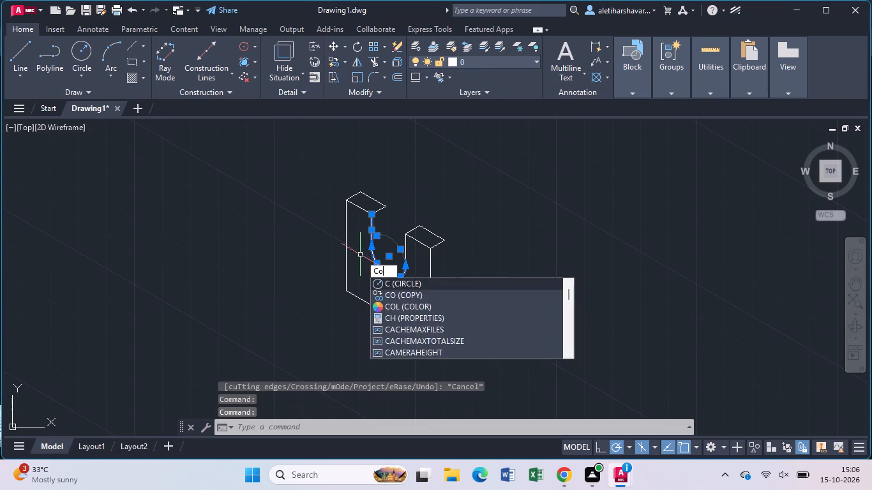
key("Return")
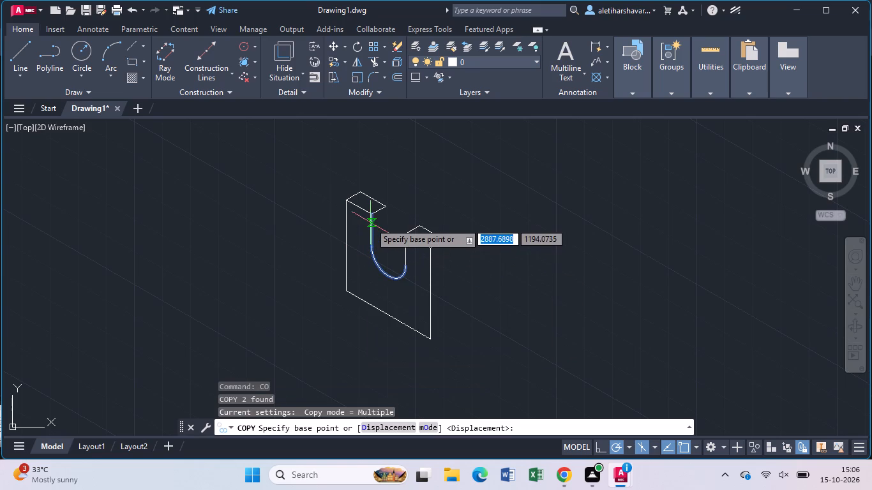
left_click(372, 218)
scroll(372, 217, "up", 1)
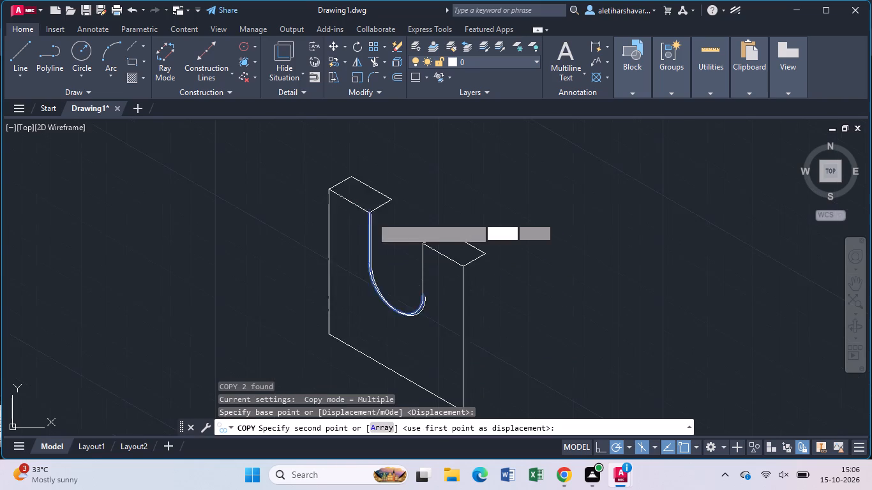
scroll(372, 217, "up", 2)
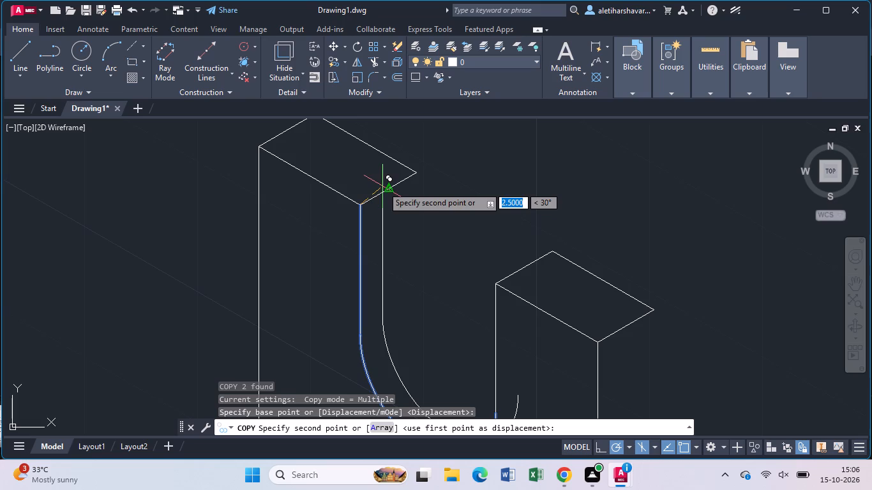
left_click(414, 173)
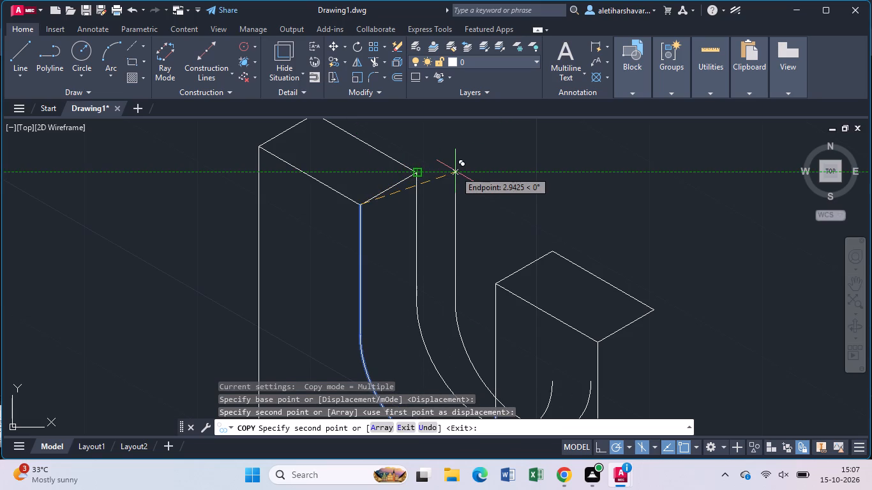
key("Escape")
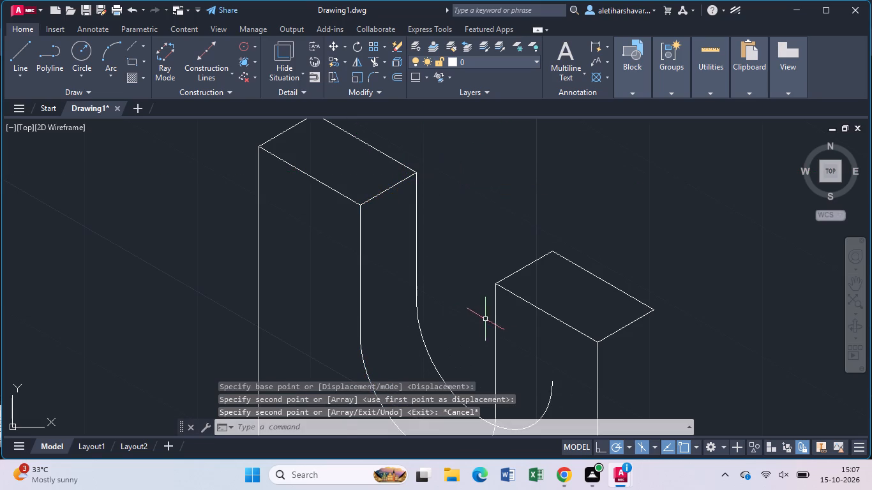
Trim the part of the copied arc that runs past the notch's second inner vertical line.
scroll(494, 320, "down", 1)
middle_click_drag(511, 330, 467, 276)
type("tr")
key("Return")
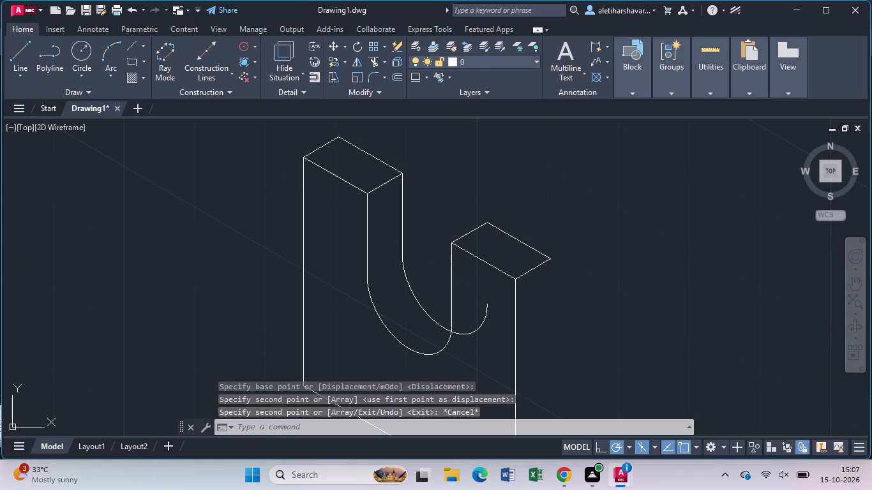
left_click(485, 318)
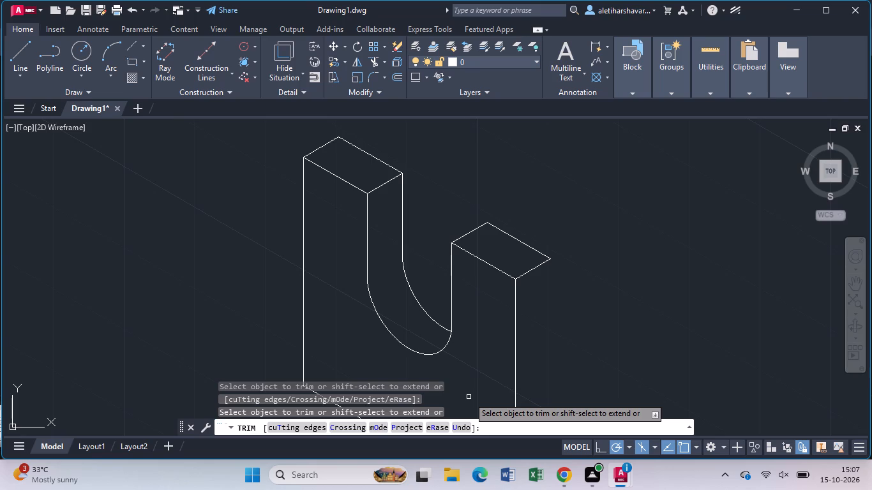
scroll(523, 380, "down", 2)
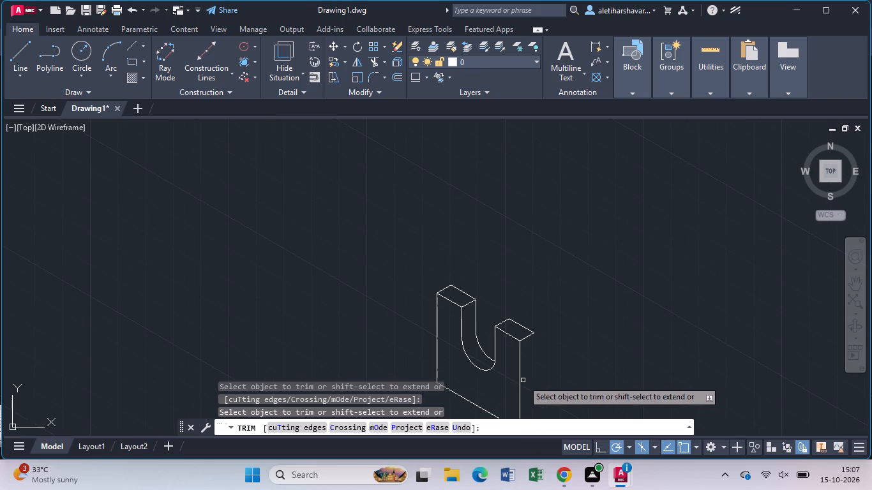
middle_click_drag(522, 380, 426, 320)
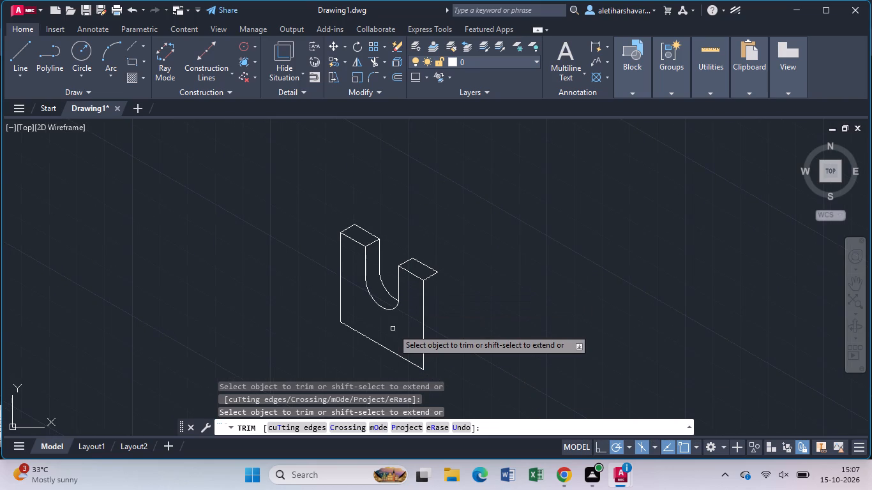
key("Escape")
Draw a line 28 units straight down from the second top face's outer back corner.
key("l")
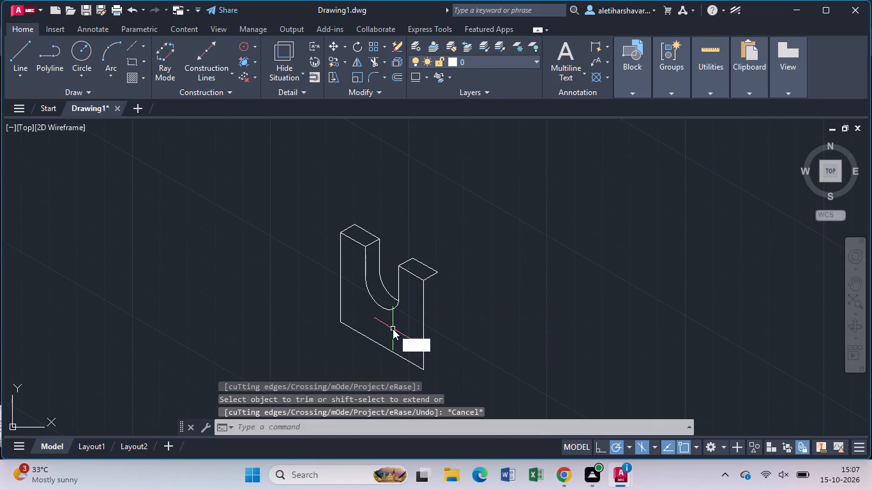
key("Return")
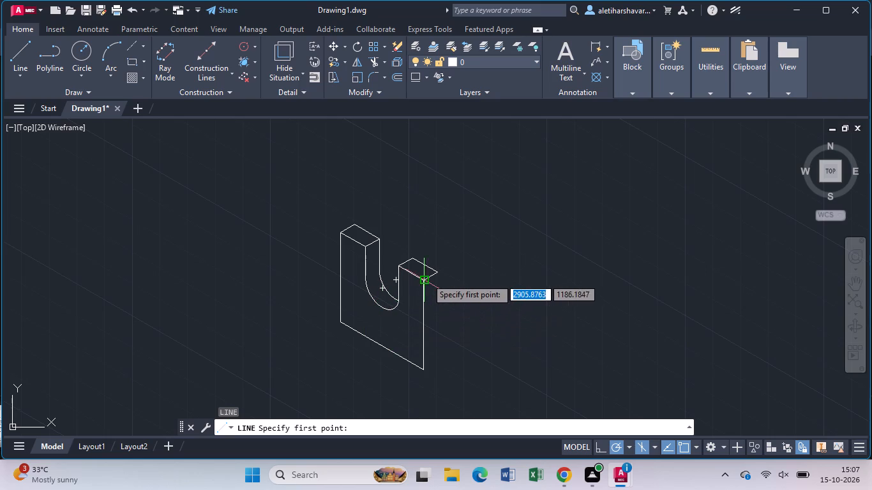
left_click(435, 272)
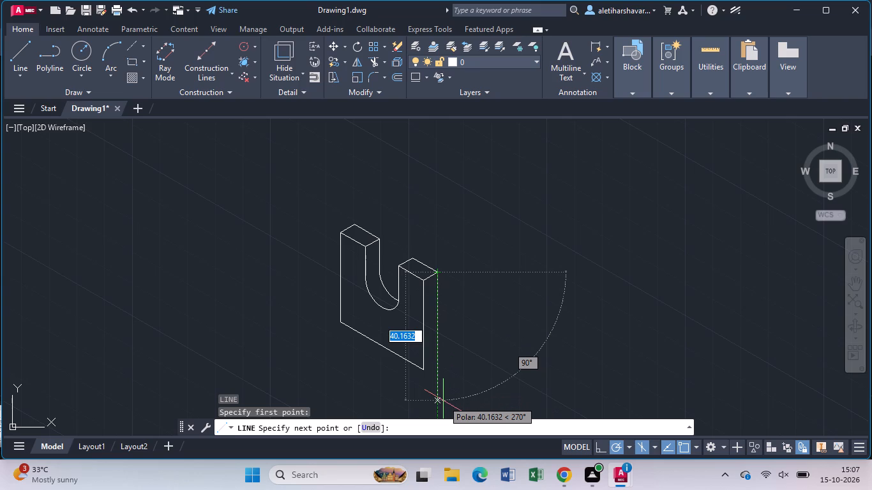
type("28")
key("Return")
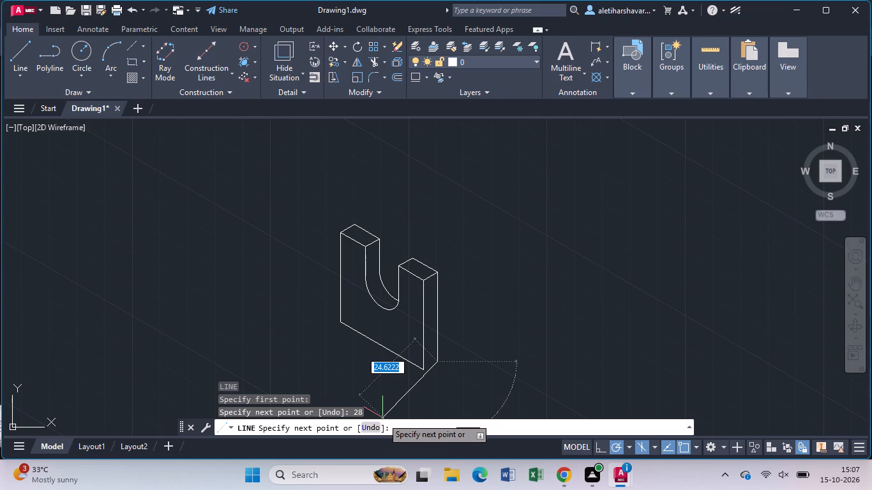
key("Escape")
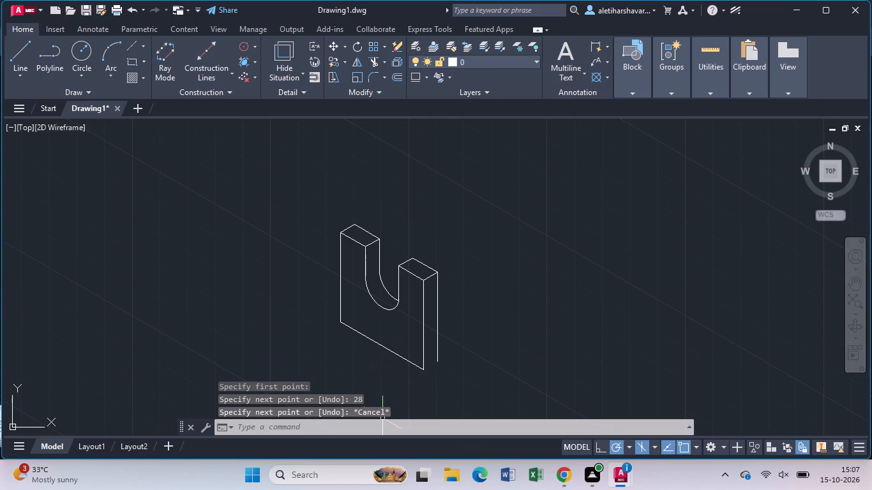
From the front face's lowest corner, draw 5 units up and about 38.6 units at 150°, past the opposite vertical edge.
key("l")
key("Return")
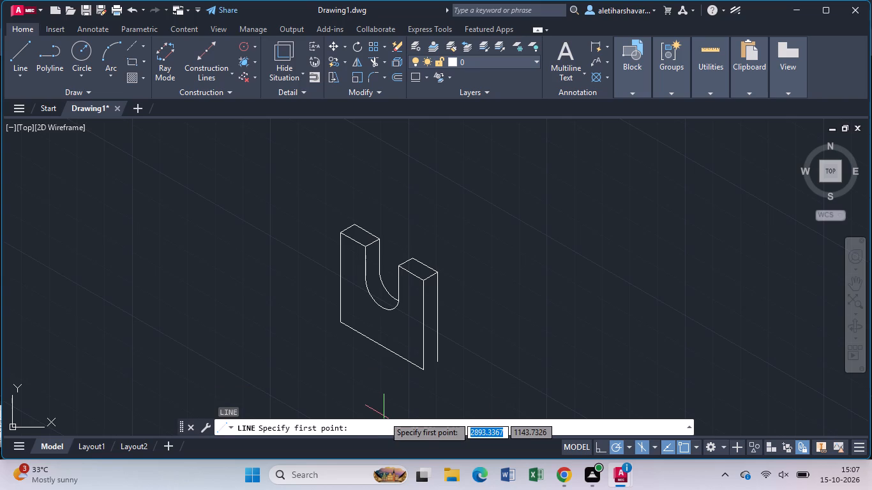
left_click(423, 366)
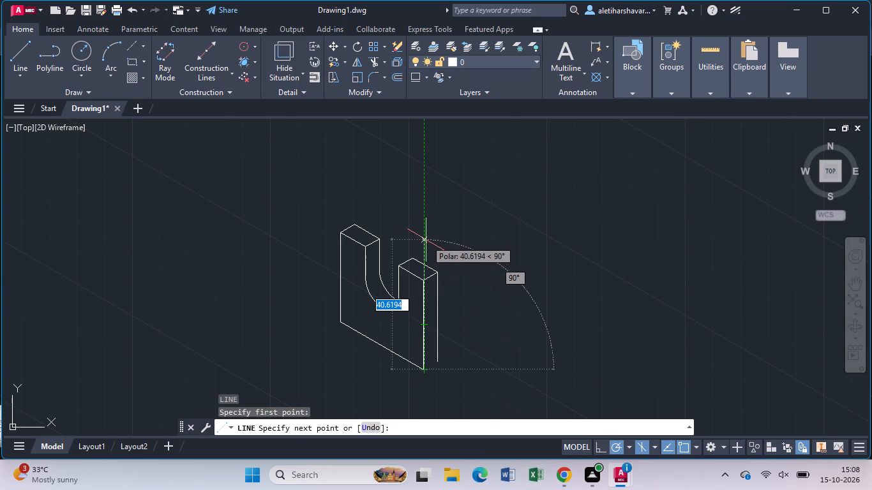
key("5")
key("Return")
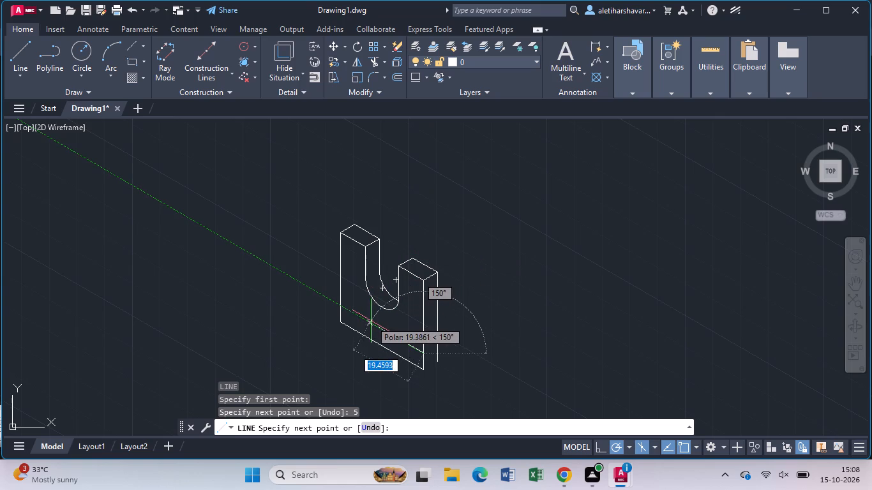
left_click(316, 293)
key("Escape")
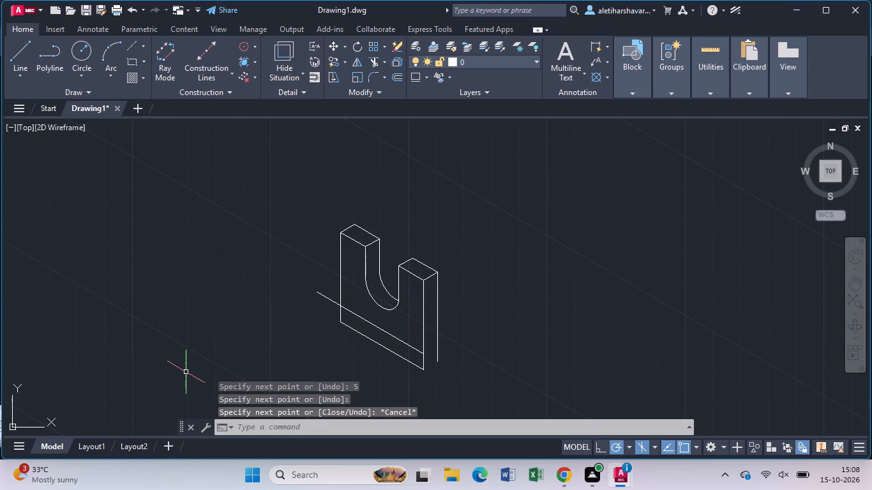
Trim the front face's old bottom edge, the vertical edge ends below the 150° line, and that line's overhang past the opposite edge.
type("tr")
key("Return")
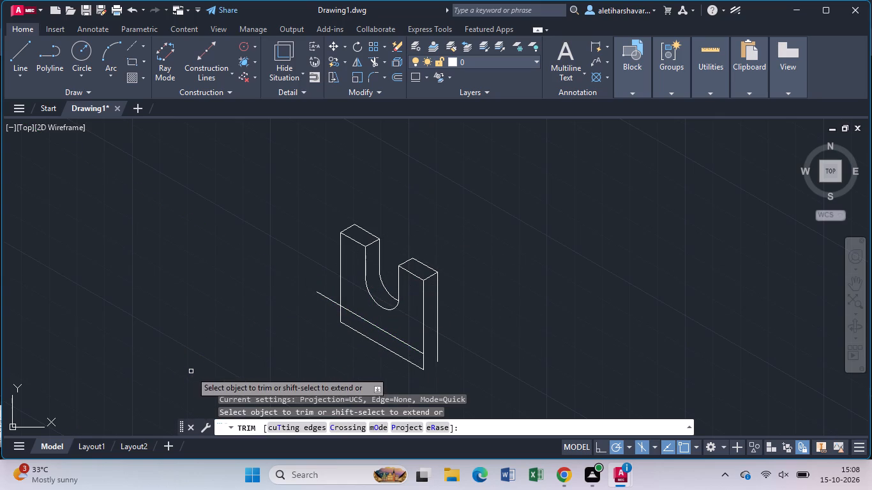
left_click(342, 319)
left_click(345, 323)
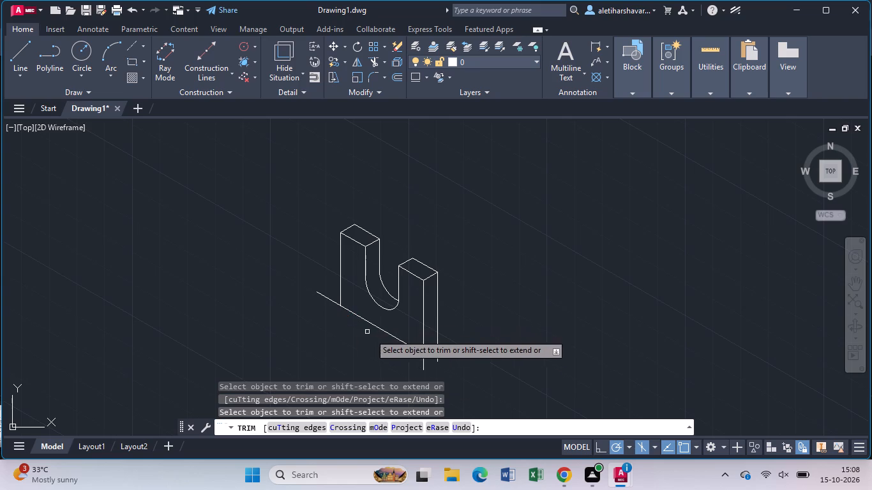
left_click(423, 360)
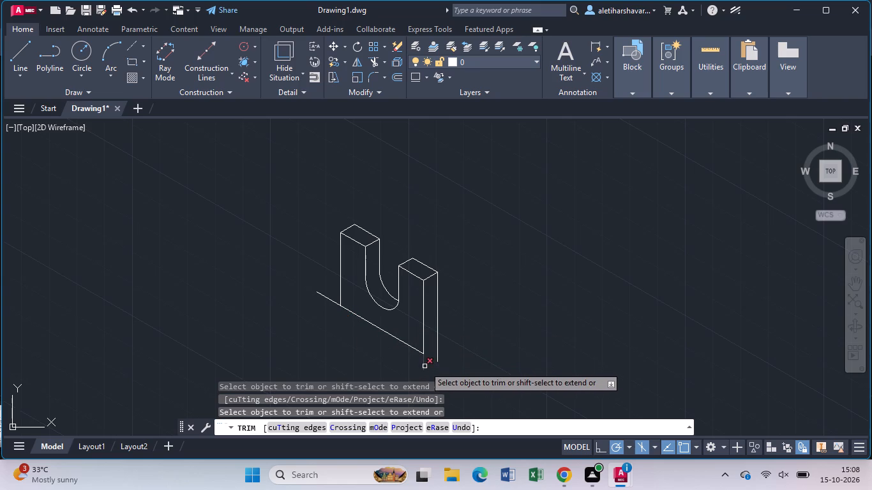
left_click(425, 366)
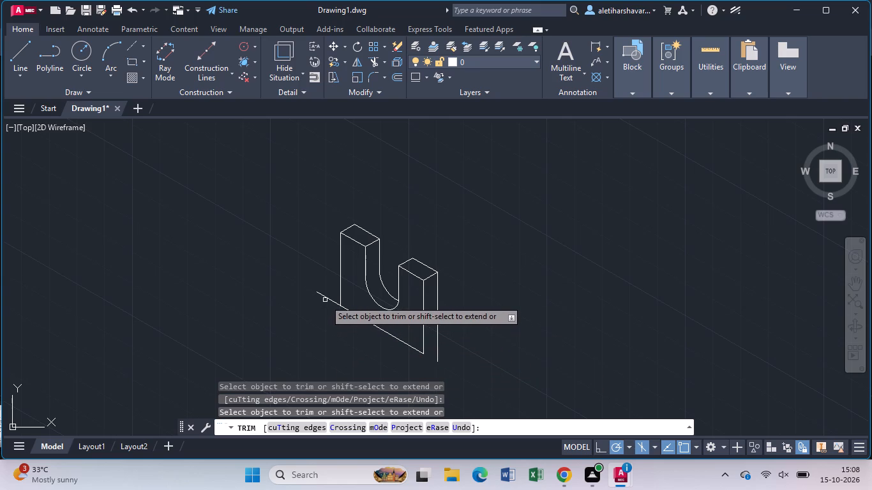
left_click(326, 299)
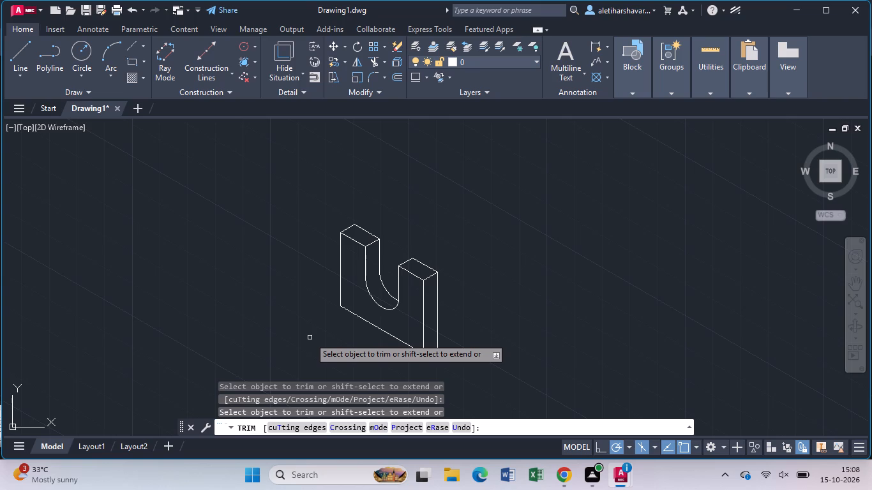
key("Escape")
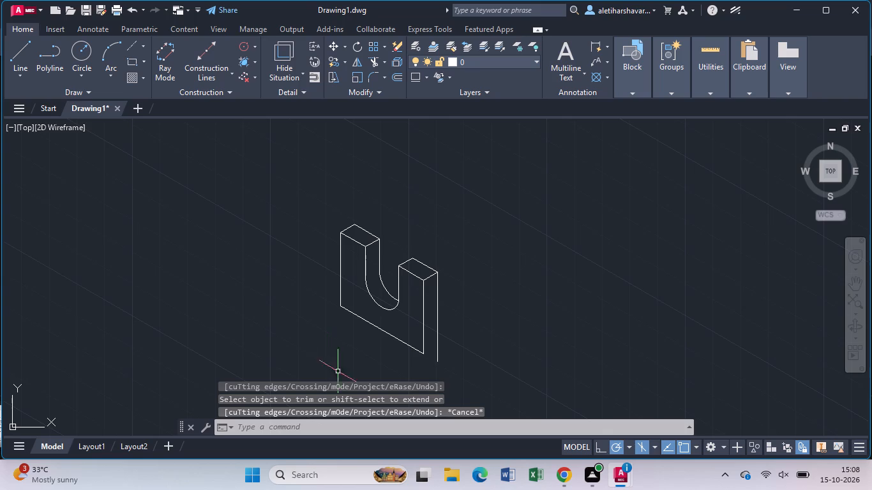
From the lower end of the outer back vertical edge, draw lines 40 units at 210°, 30 units at 150°, and 40 units at 30°.
middle_click_drag(355, 353, 287, 302)
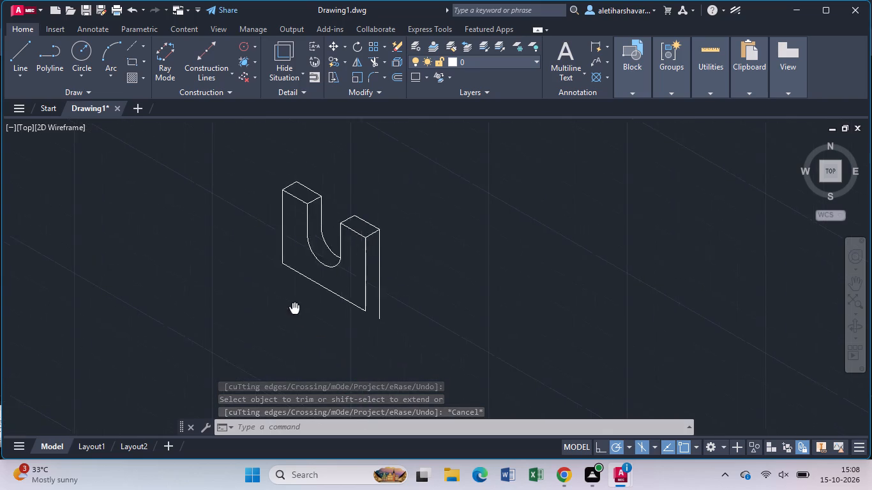
middle_click_drag(287, 302, 272, 289)
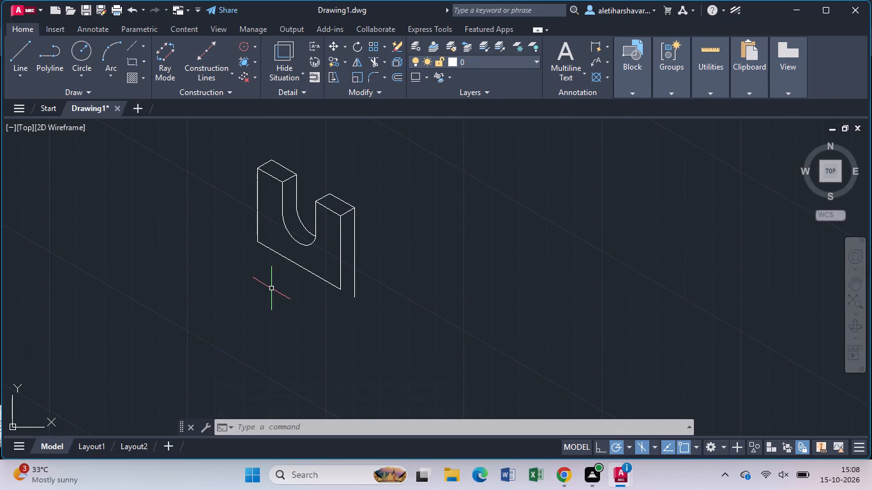
key("l")
key("Return")
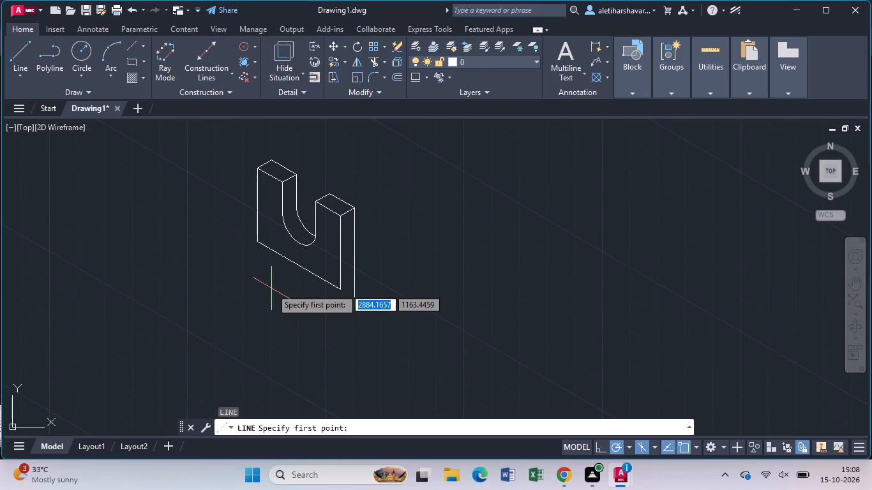
left_click(350, 297)
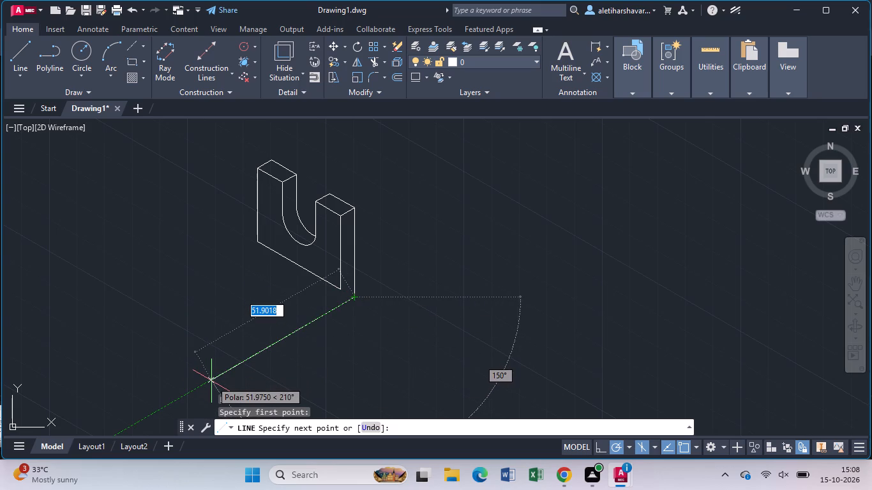
key("4")
key("0")
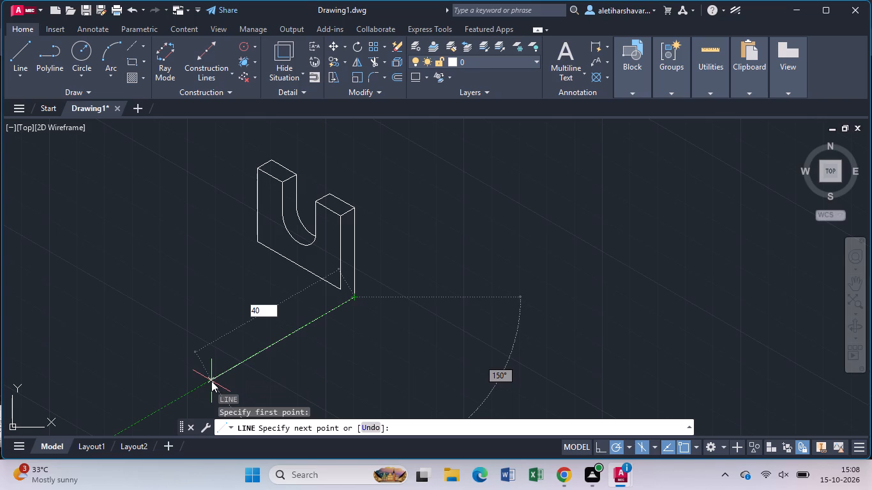
key("Return")
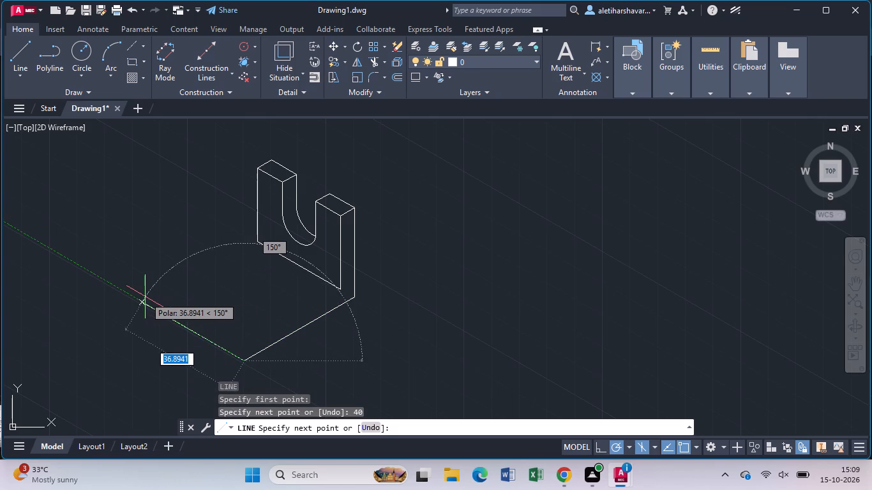
type("30")
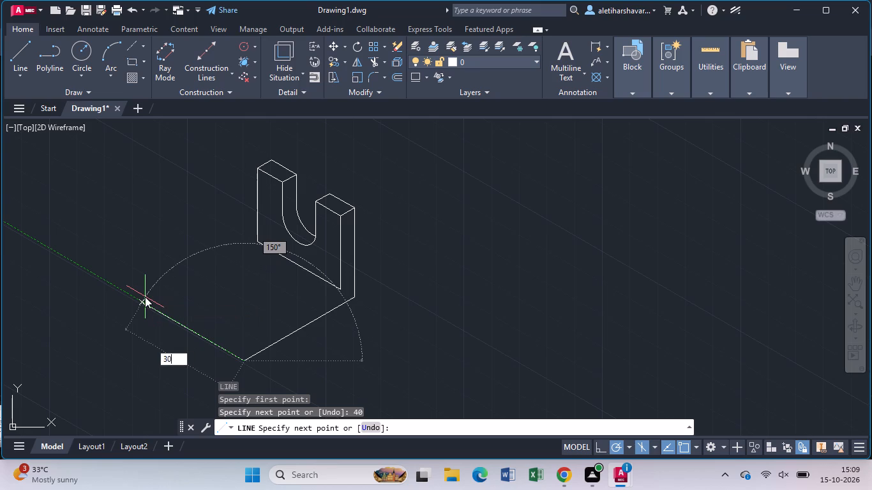
key("Return")
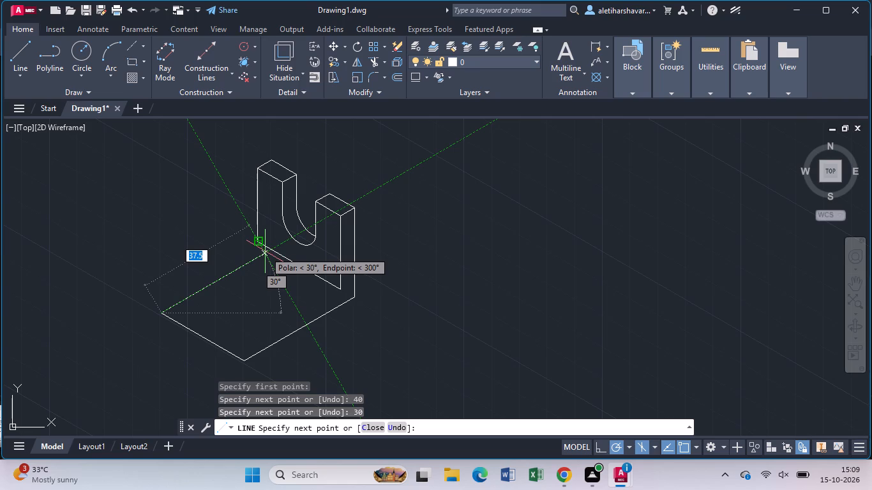
type("40")
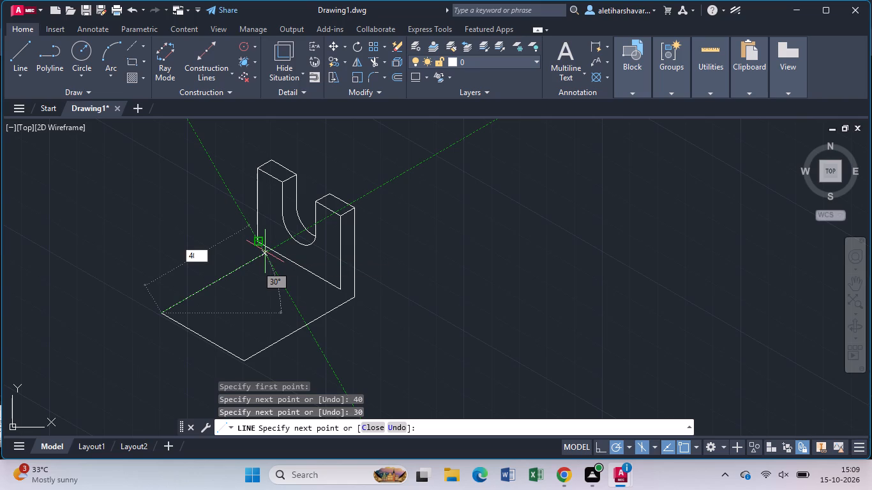
key("Return")
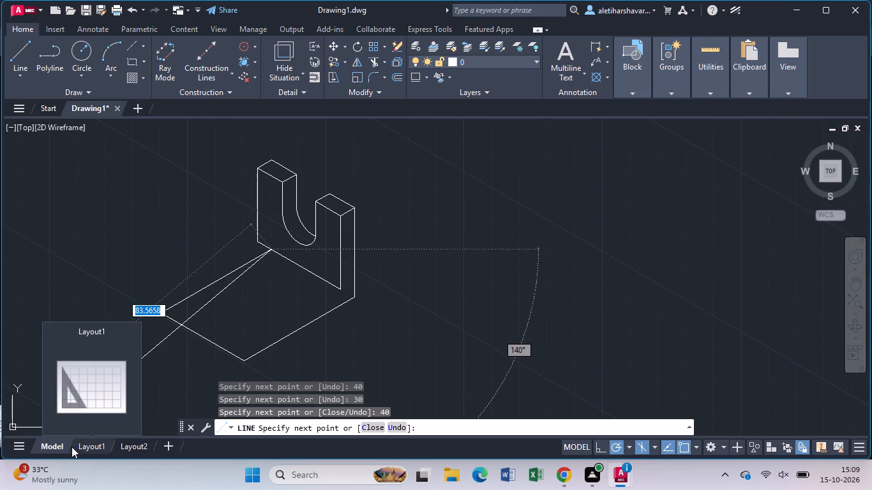
key("Escape")
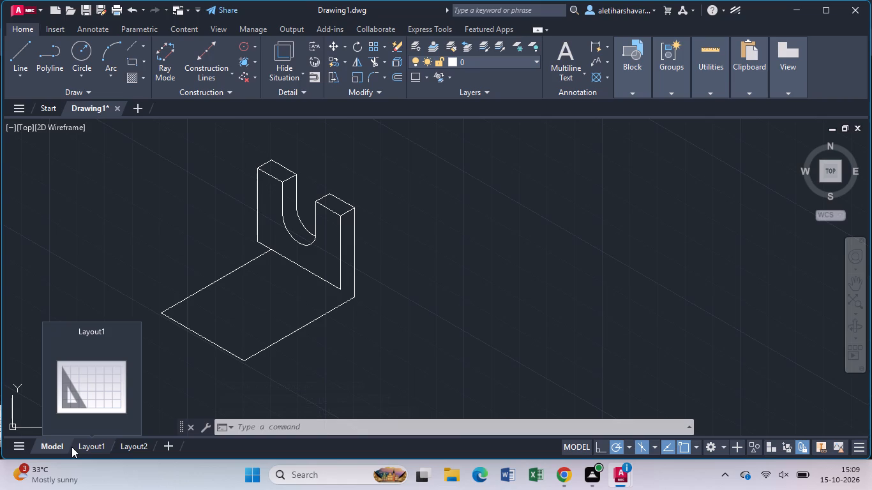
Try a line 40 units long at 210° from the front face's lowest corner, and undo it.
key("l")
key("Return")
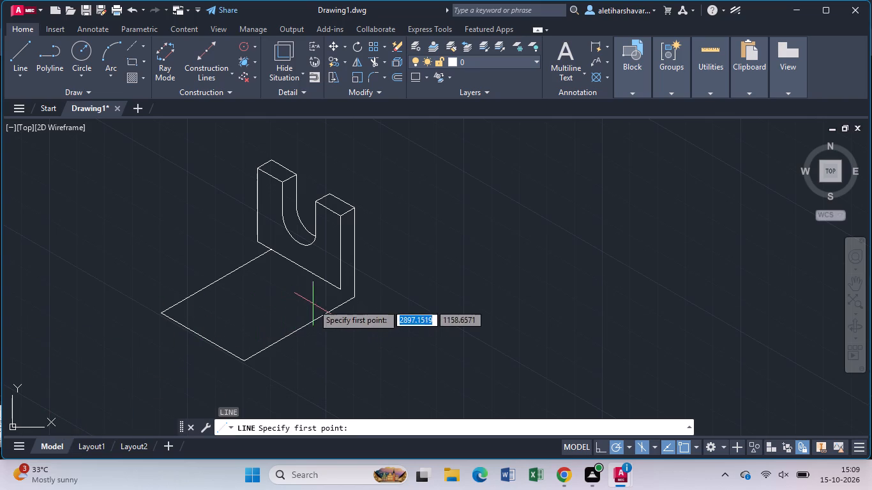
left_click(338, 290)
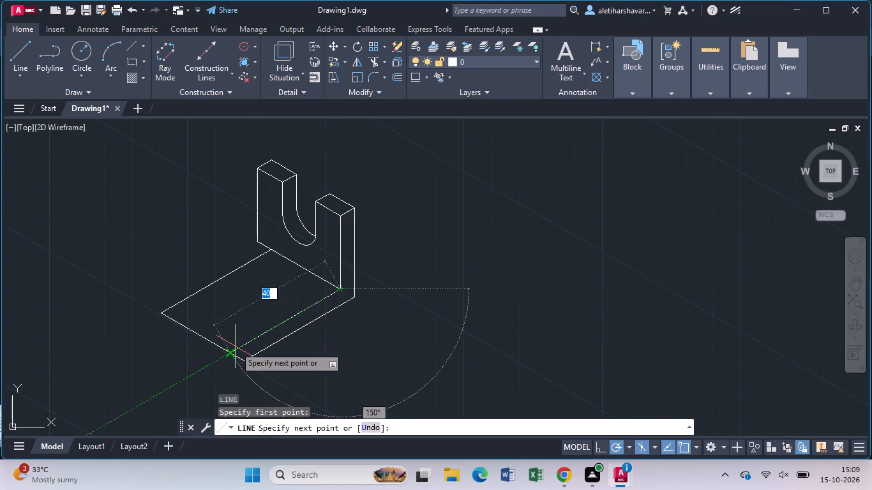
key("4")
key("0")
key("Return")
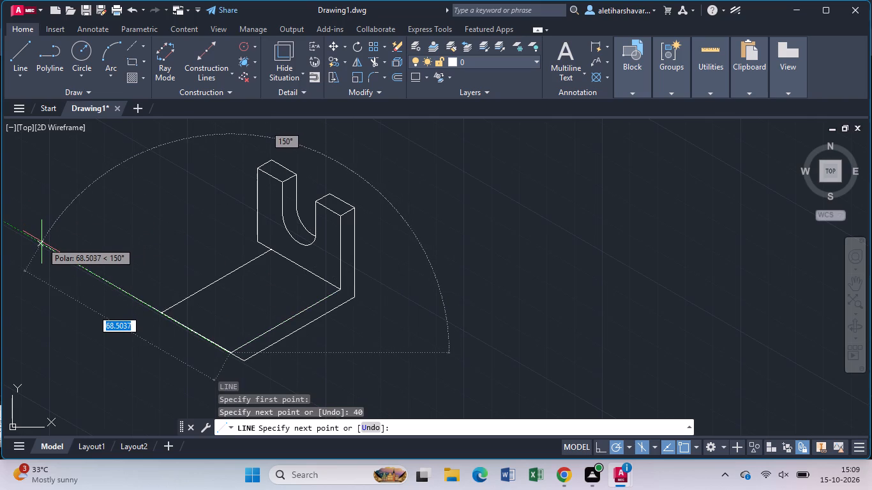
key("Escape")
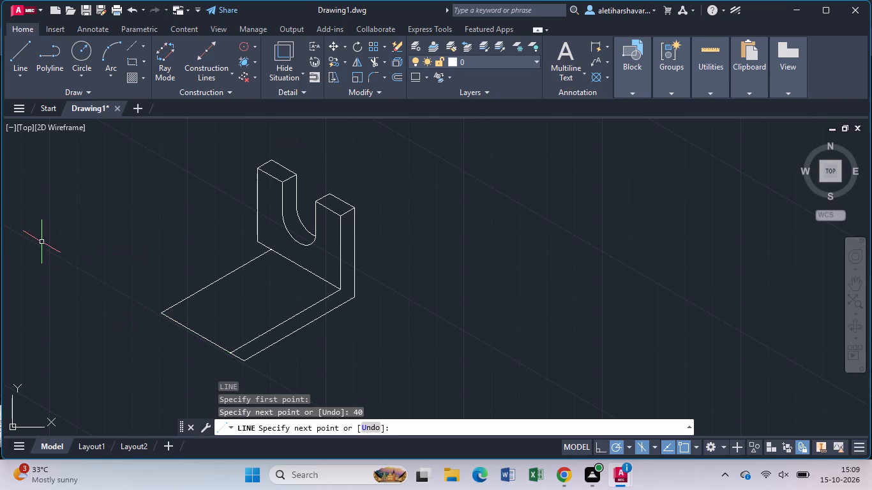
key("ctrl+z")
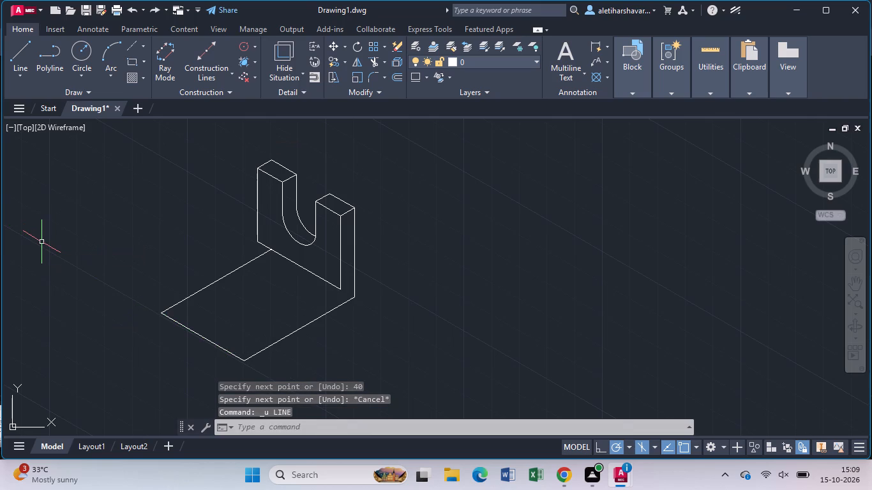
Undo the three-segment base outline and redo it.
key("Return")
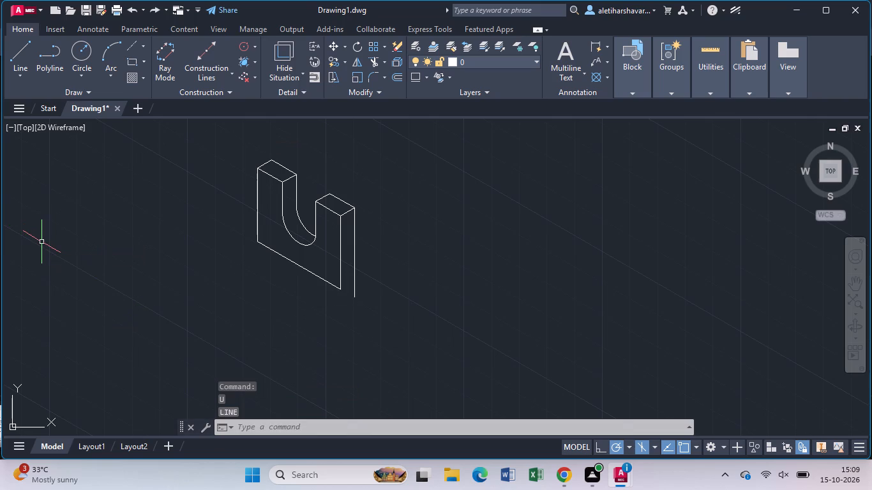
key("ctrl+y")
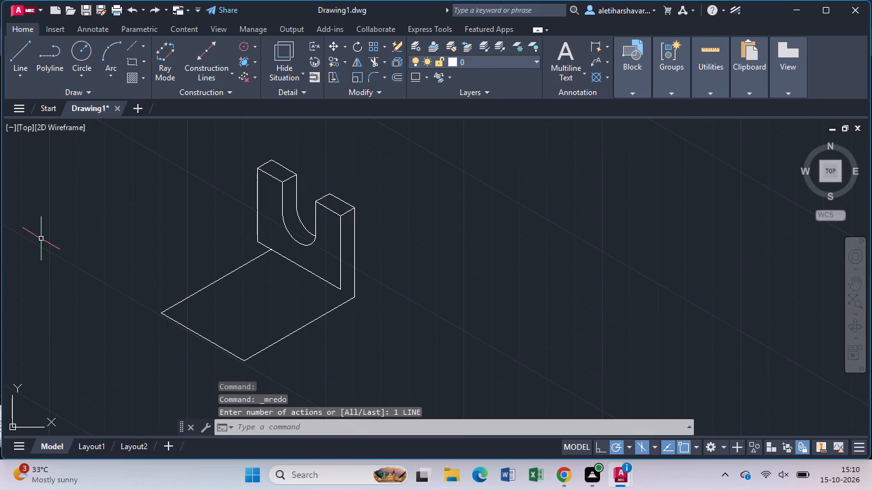
From the front face's lowest corner, draw lines 35 units at 210°, 30 units at 150°, and 35 units at 30° to its other lower corner.
key("l")
key("Return")
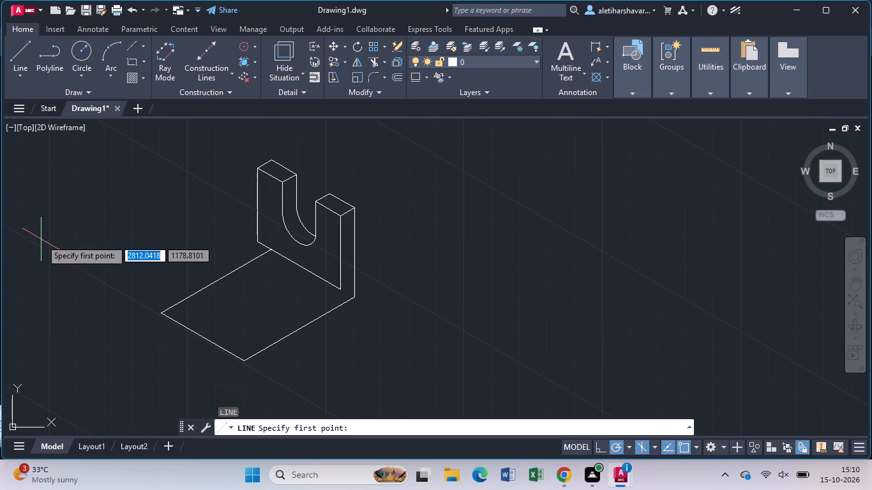
left_click(336, 288)
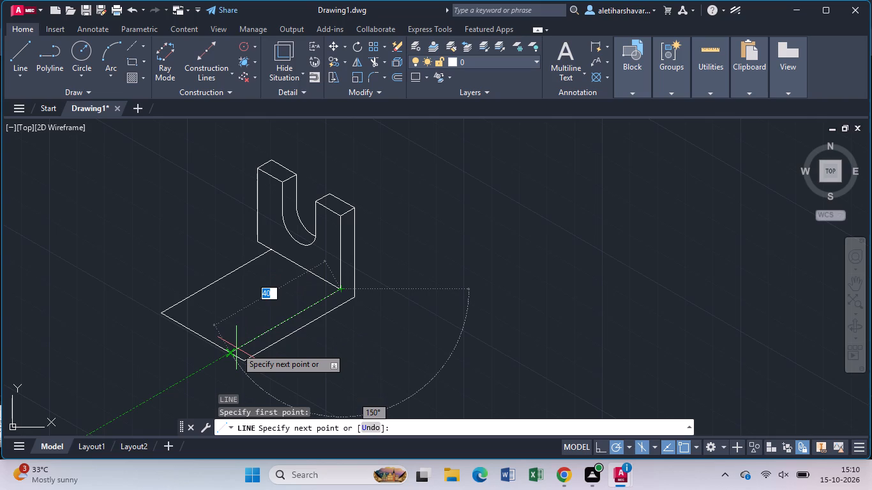
type("35")
key("Return")
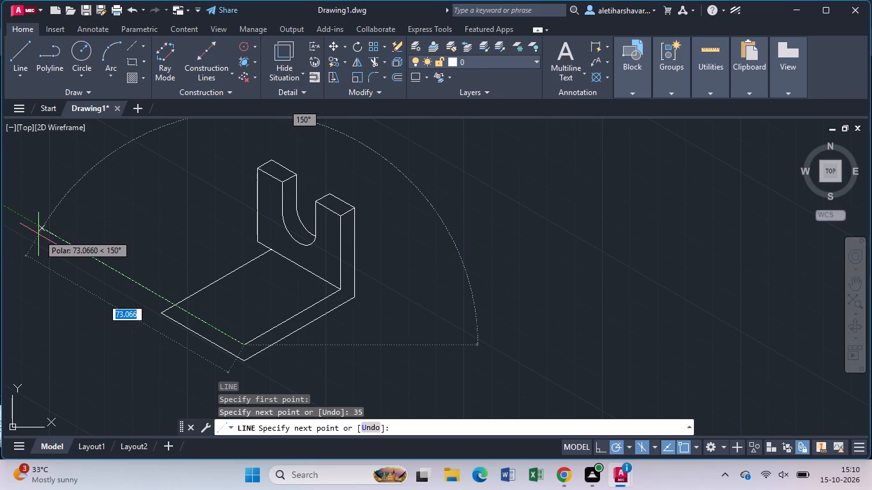
type("30")
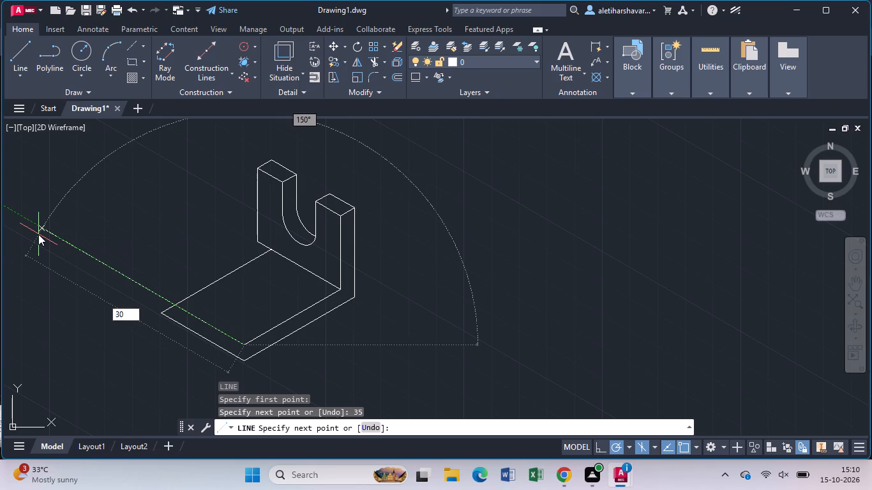
key("Return")
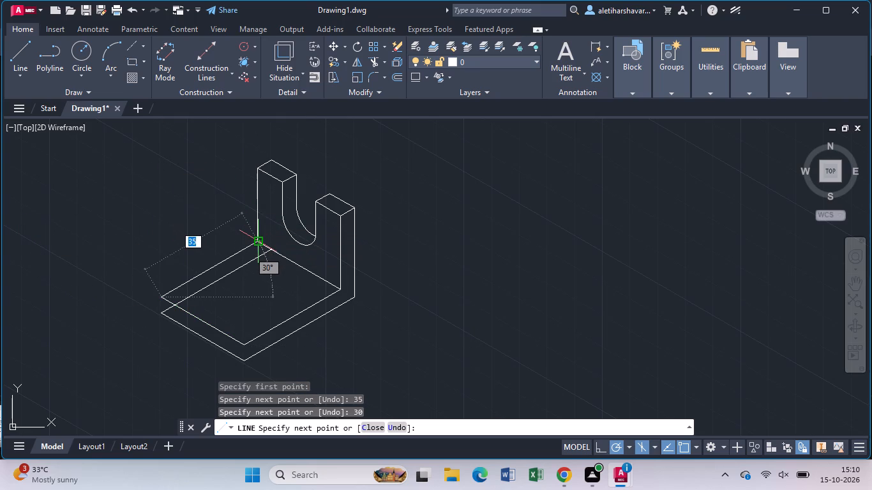
scroll(257, 242, "up", 2)
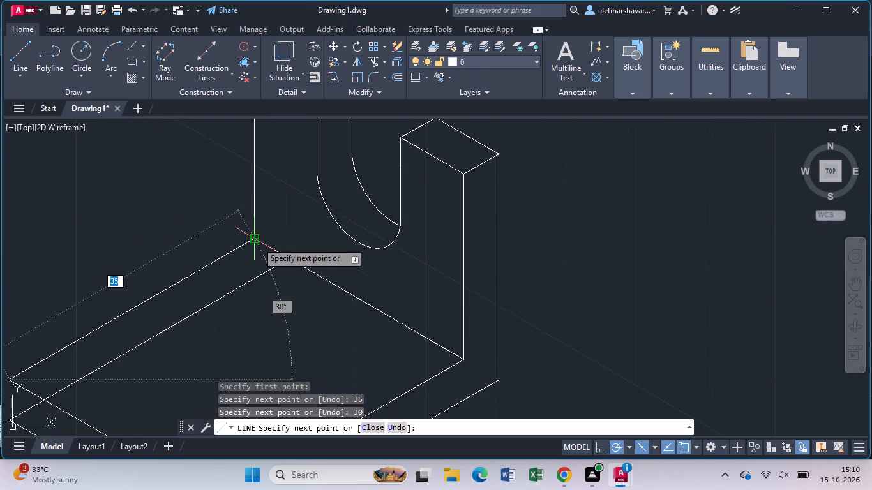
left_click(253, 243)
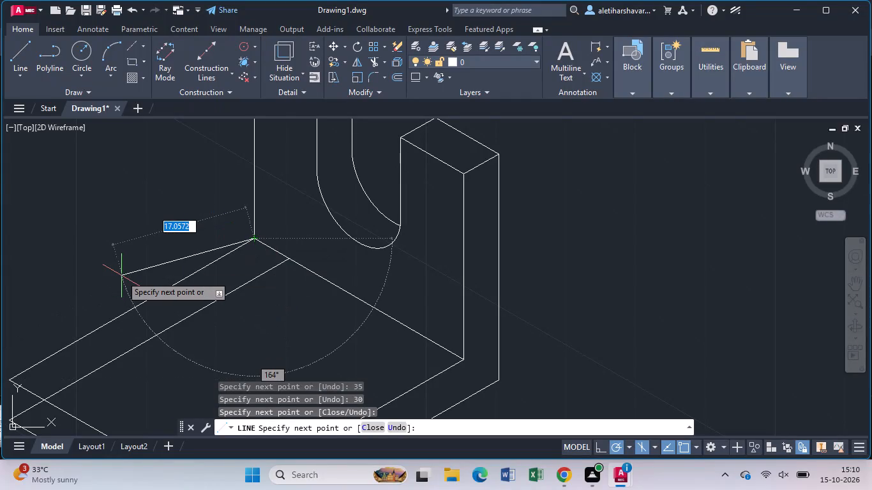
key("Escape")
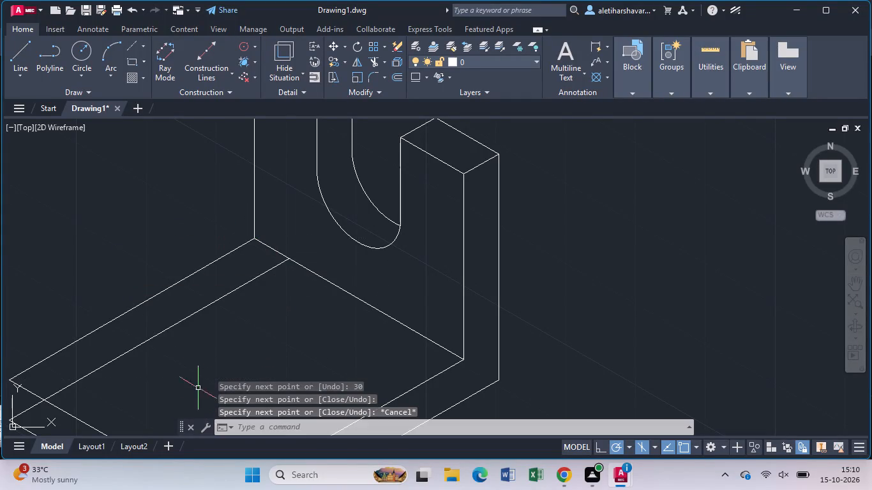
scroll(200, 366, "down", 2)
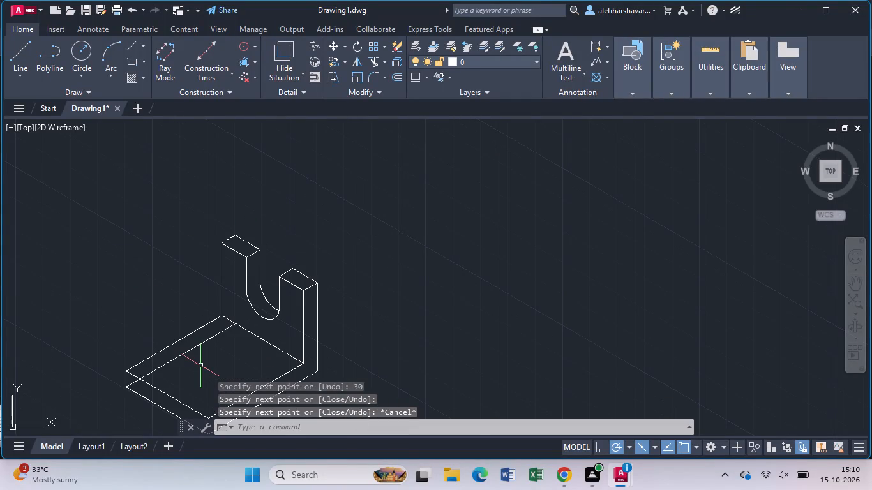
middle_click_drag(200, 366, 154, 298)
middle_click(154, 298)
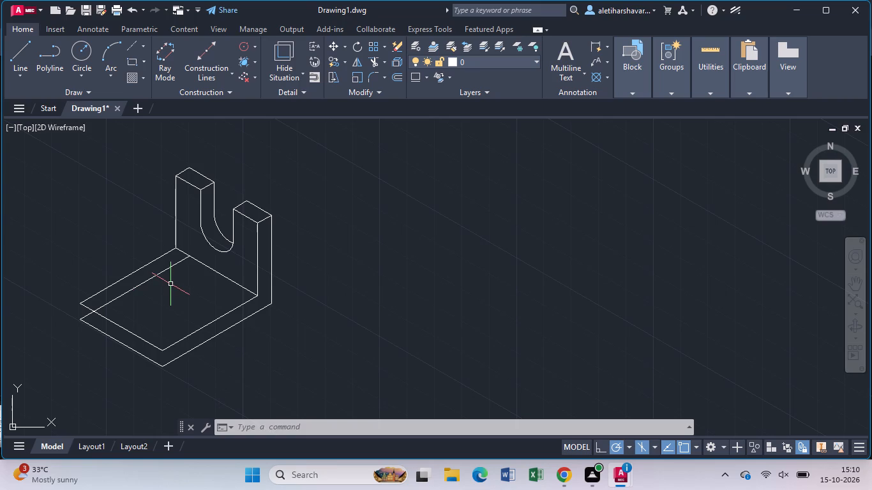
Fillet the front face's lowest-corner vertical edge with the adjoining upper base edge at radius 5, without placing a dimension.
key("f")
key("Return")
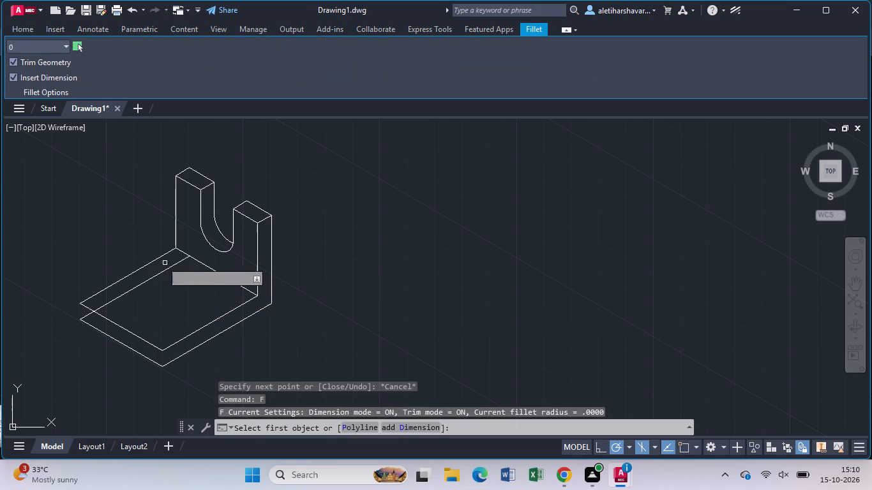
left_click(68, 43)
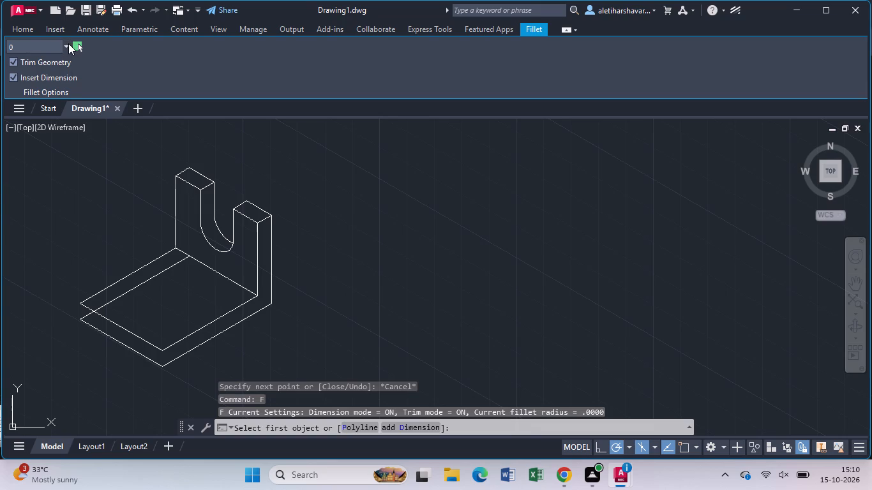
key("BackSpace")
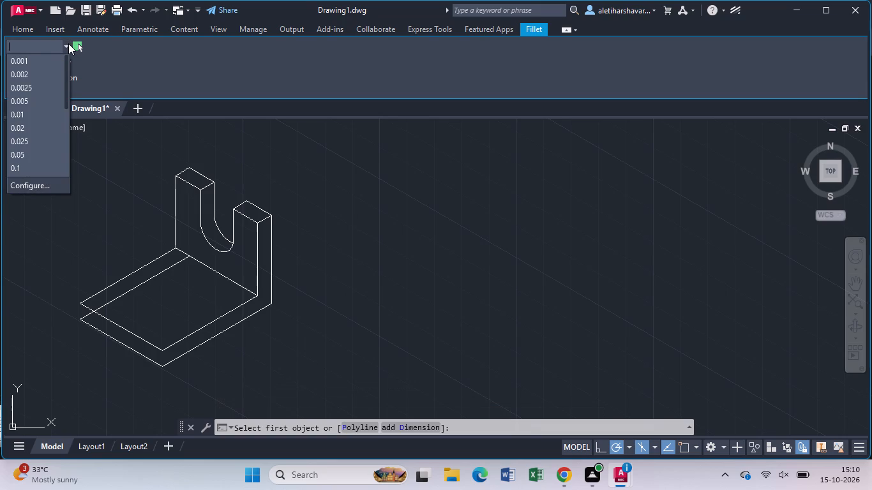
key("5")
key("Return")
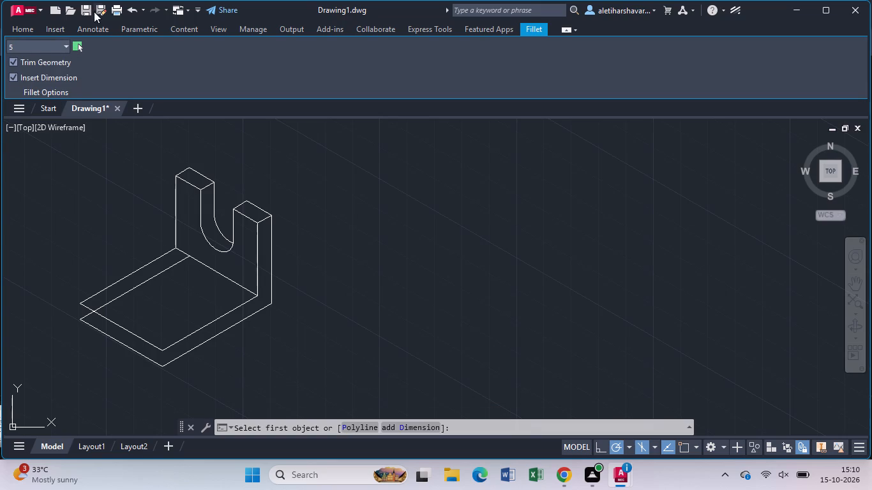
left_click(258, 282)
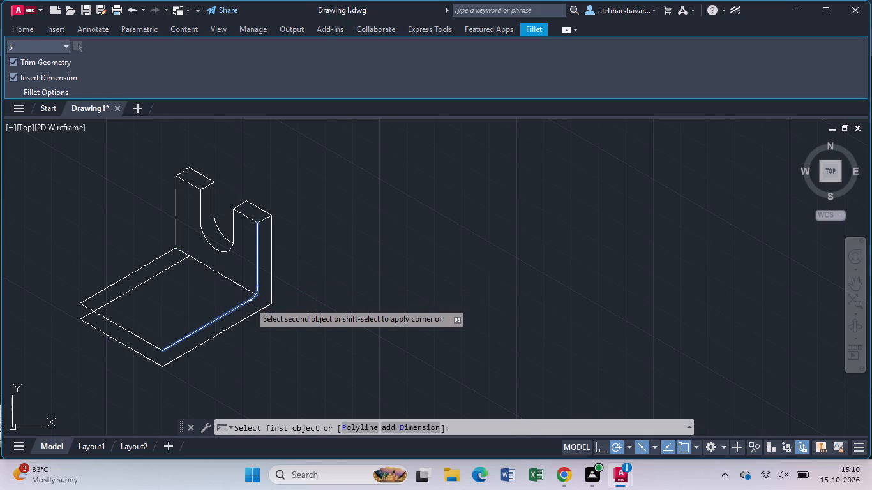
left_click(250, 302)
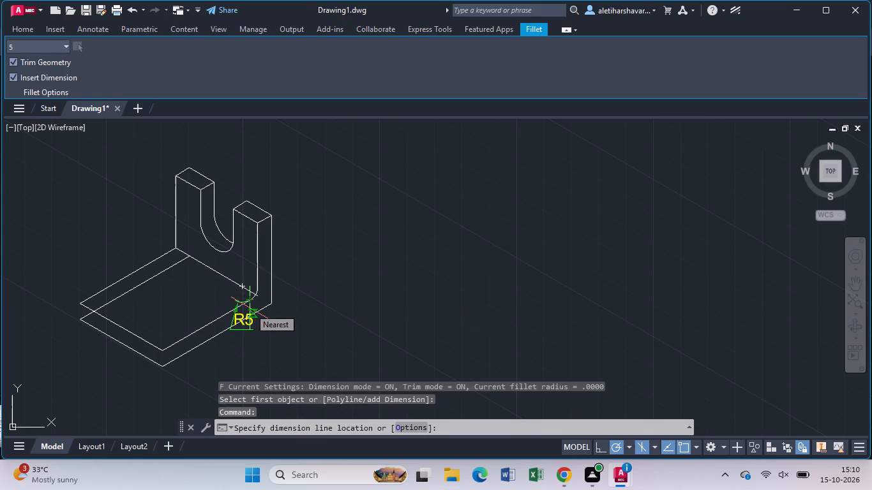
key("Return")
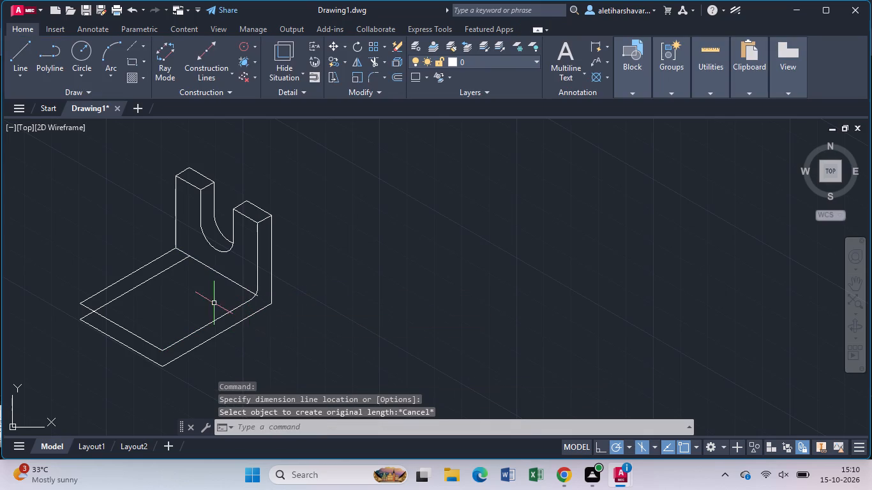
Fillet the front face's other outer vertical edge with its adjoining upper base edge at radius 5, adding no dimension.
left_click(175, 232)
key("Escape")
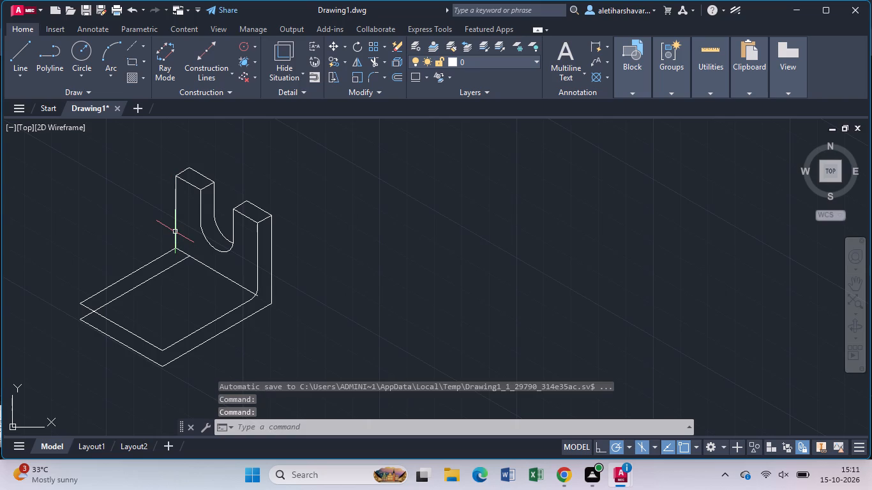
key("Return")
left_click(175, 232)
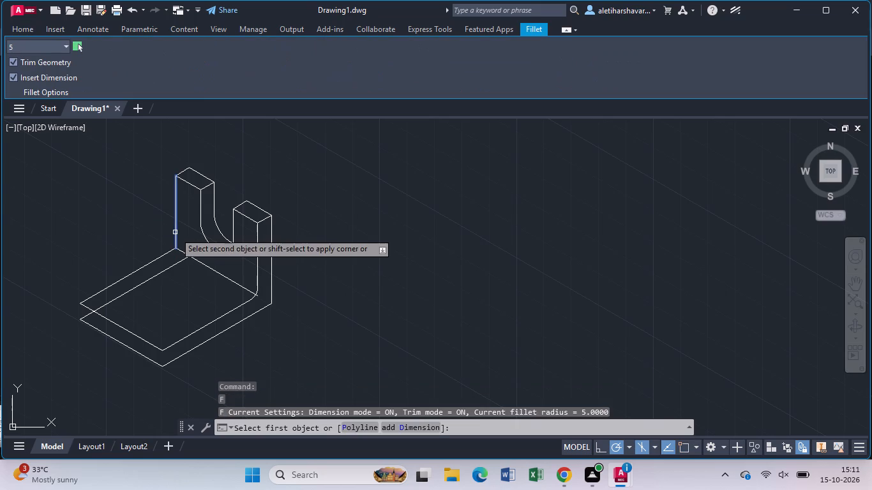
left_click(152, 260)
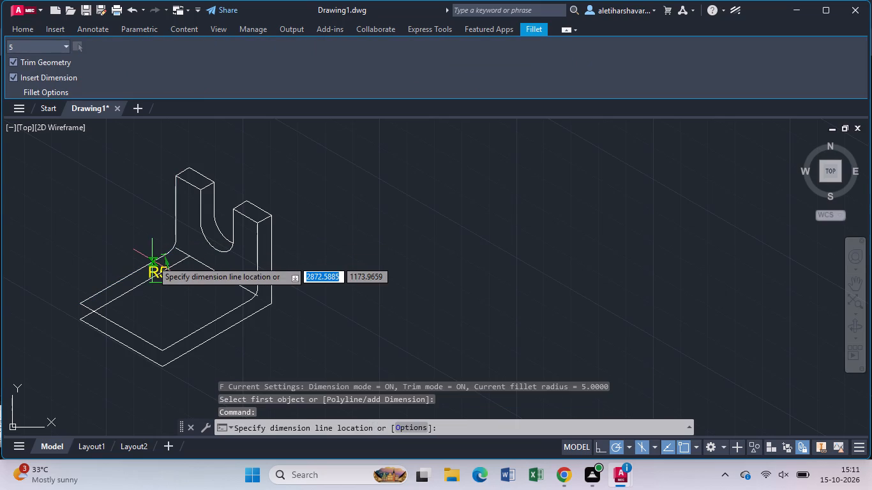
key("Return")
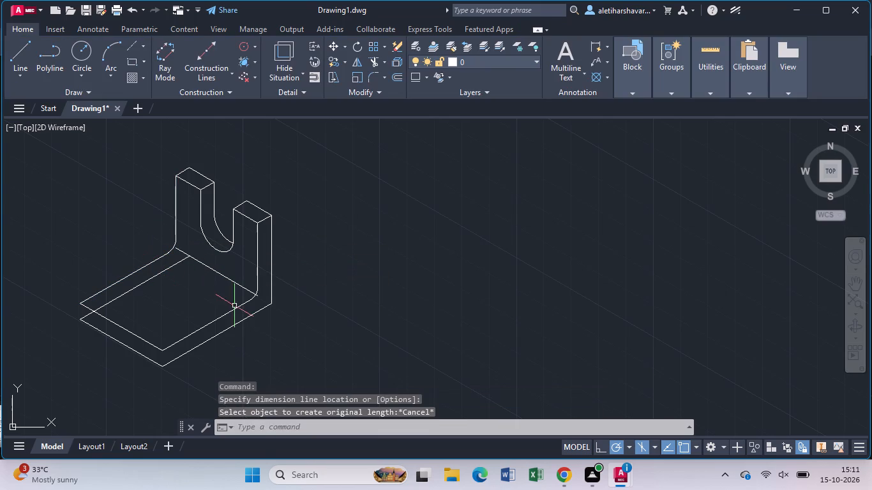
Fillet the outer back vertical edge with the lower base edge at radius 5, adding no dimension.
left_click(271, 292)
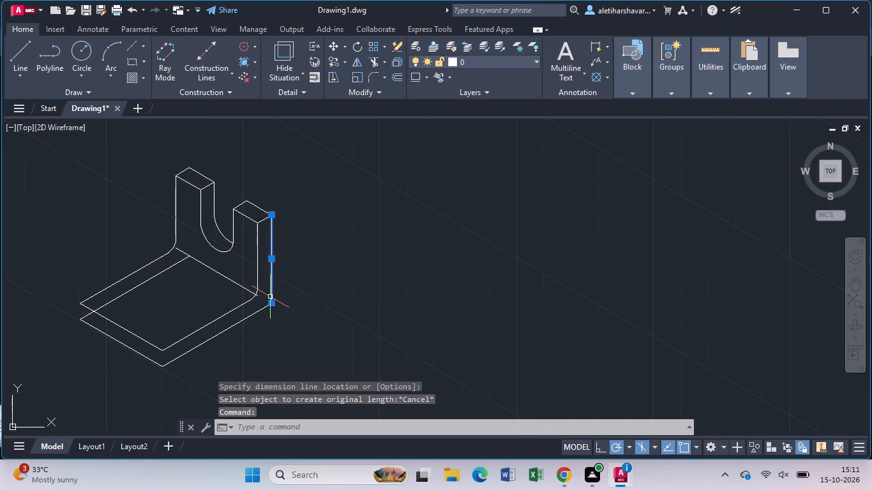
key("Escape")
key("Return")
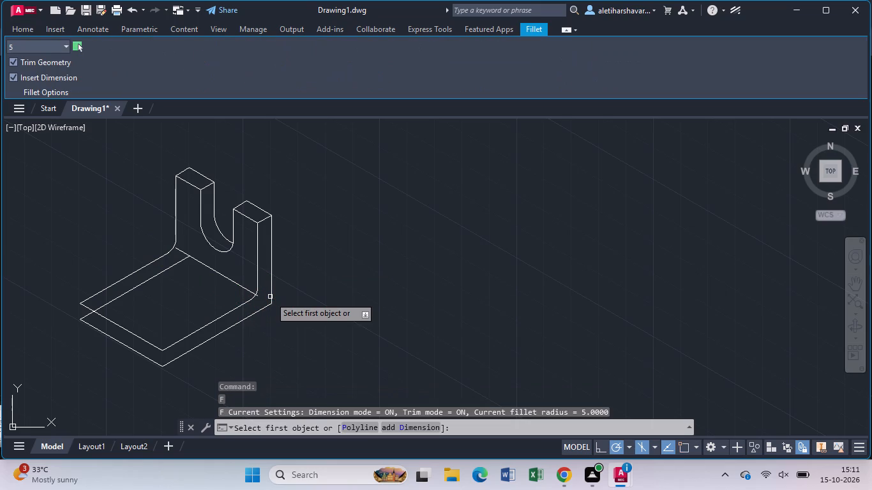
left_click(271, 287)
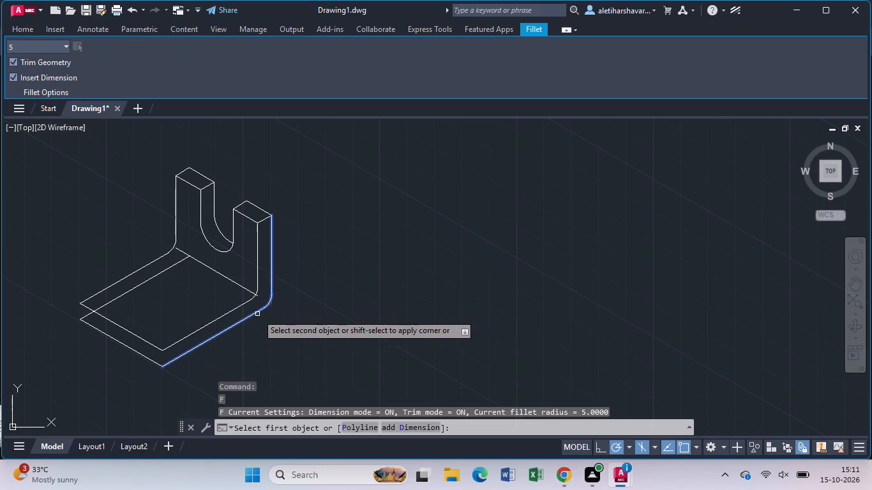
left_click(252, 316)
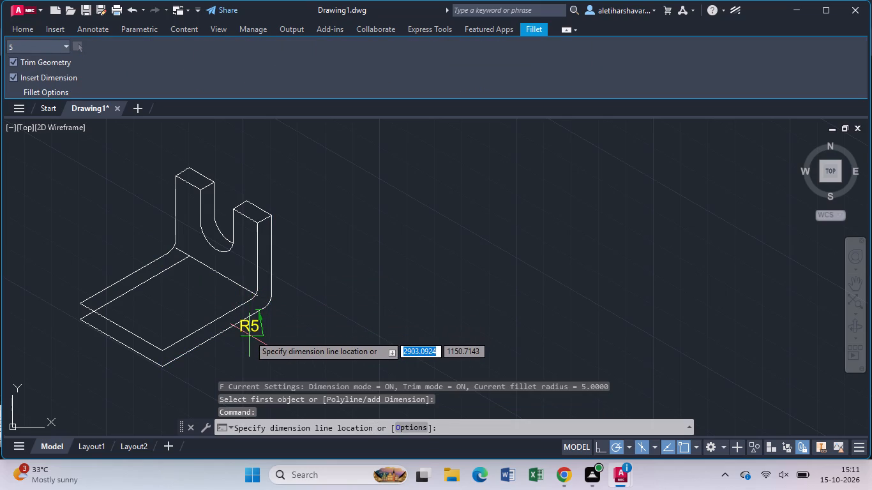
key("Escape")
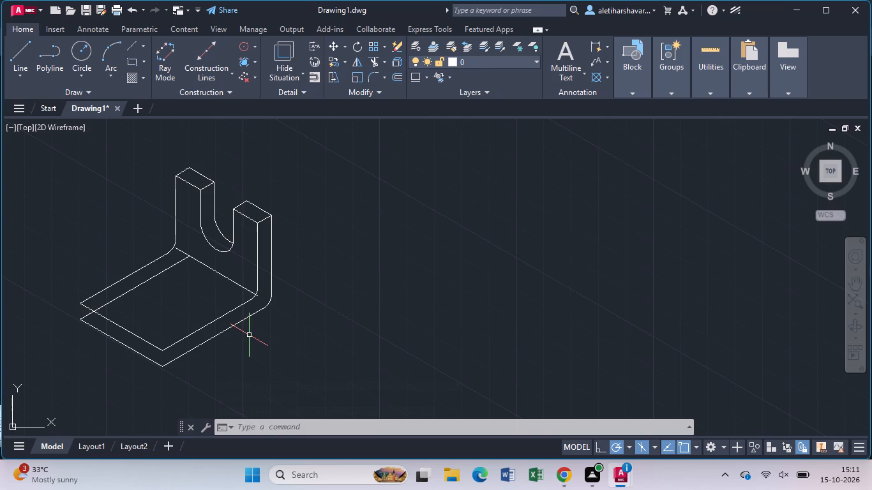
Draw a line 15 units at 30° from the midpoint of the base's upper free-end edge toward the upright.
key("l")
key("Return")
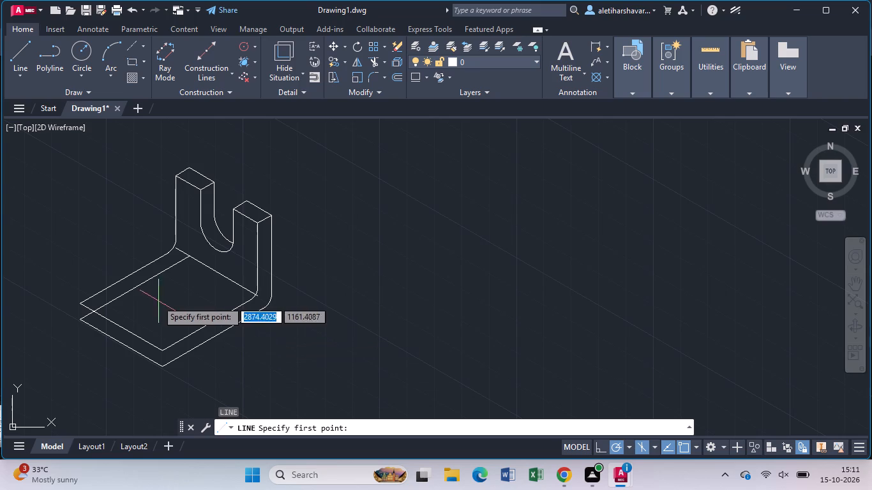
left_click(118, 327)
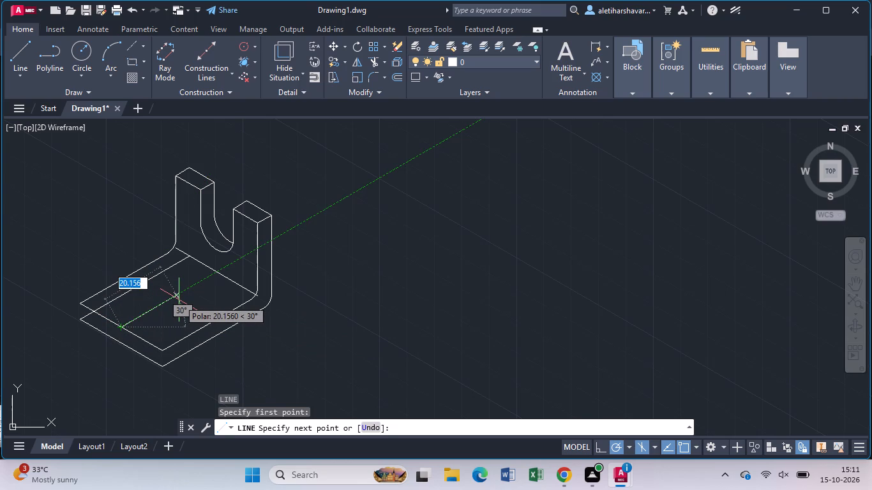
type("15")
key("Return")
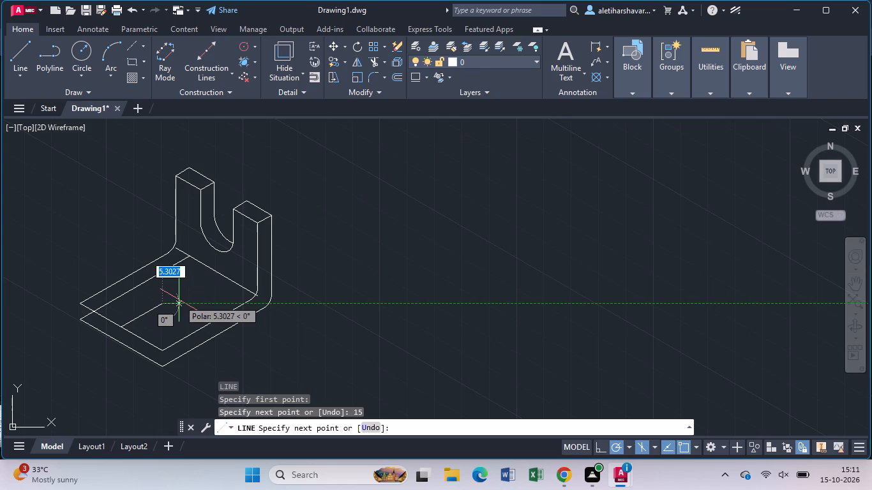
key("Escape")
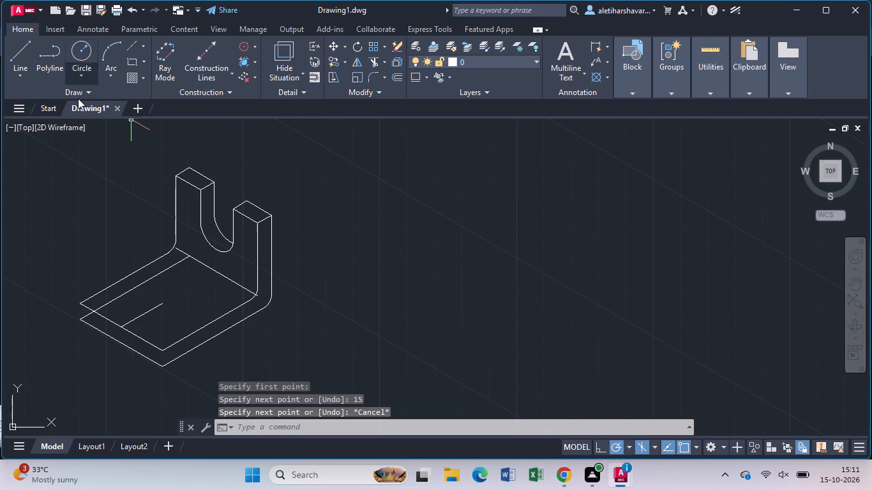
Draw a top-isoplane isocircle of radius 15 centred on the inner end of the 15-unit centre line.
key("e")
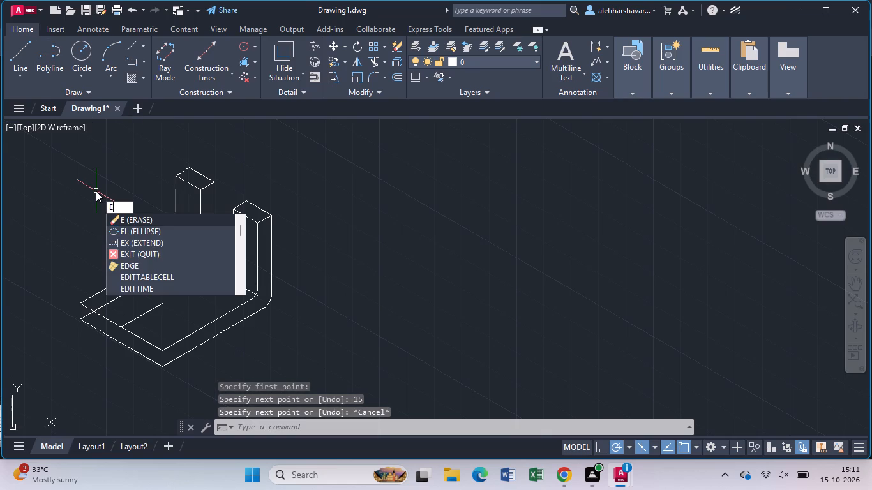
type("ll")
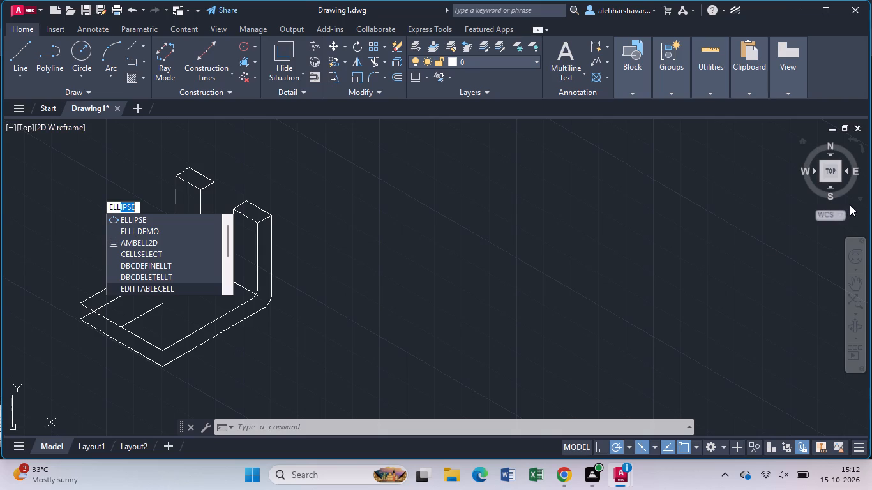
left_click(132, 218)
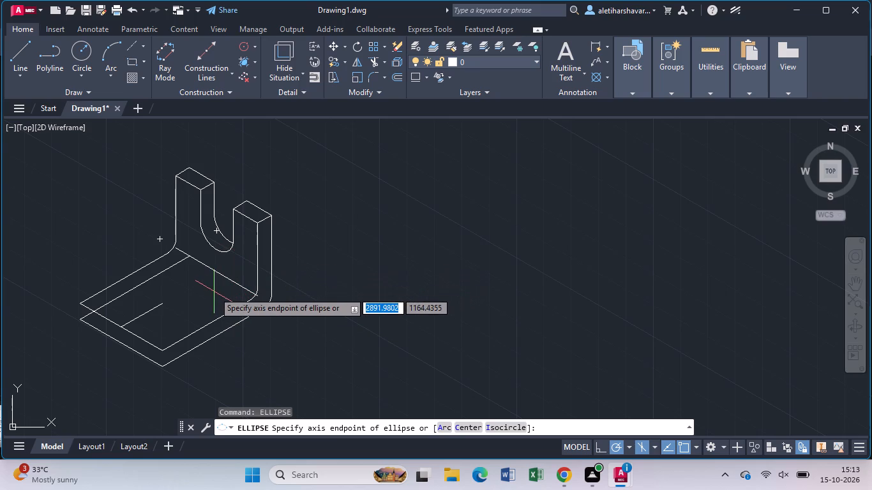
left_click(501, 427)
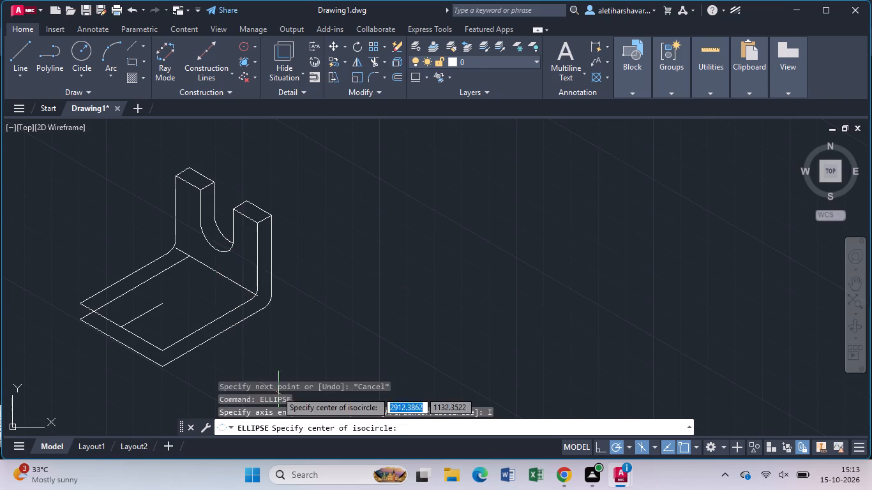
left_click(162, 308)
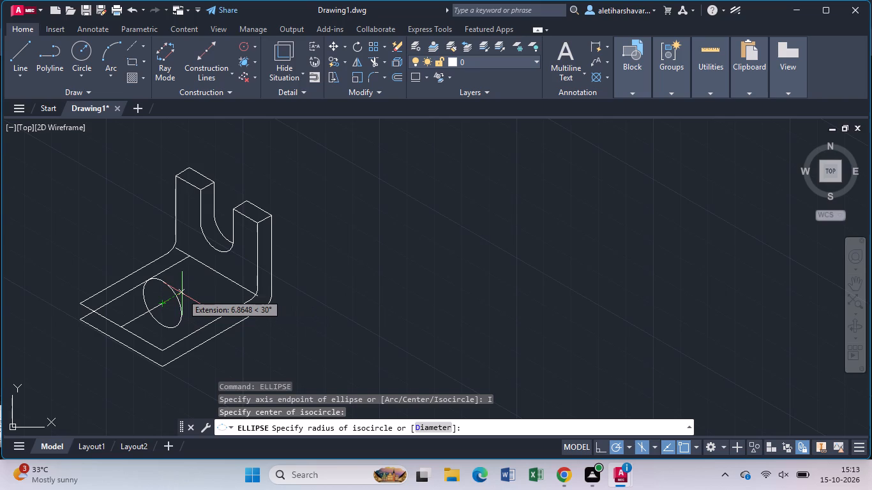
key("F5")
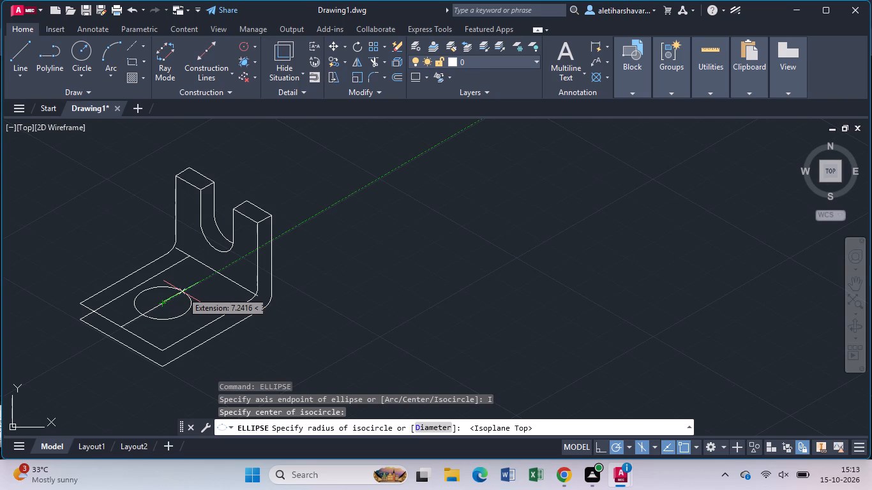
type("15")
key("Return")
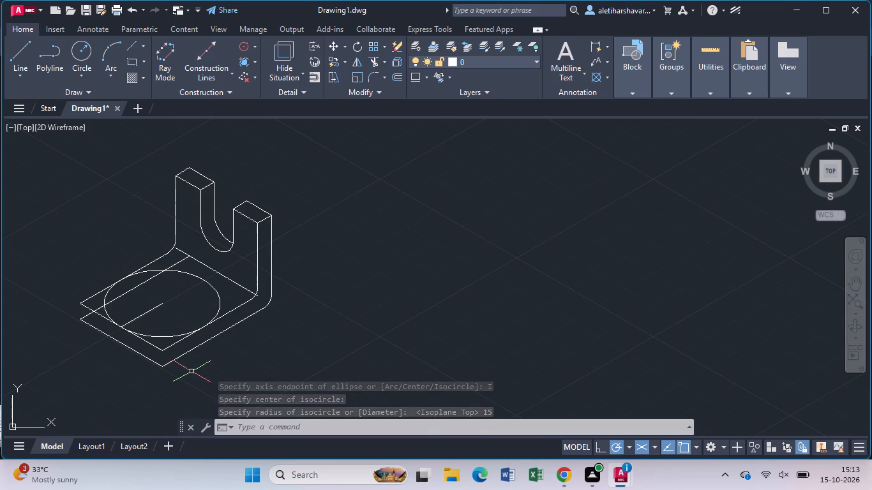
key("Escape")
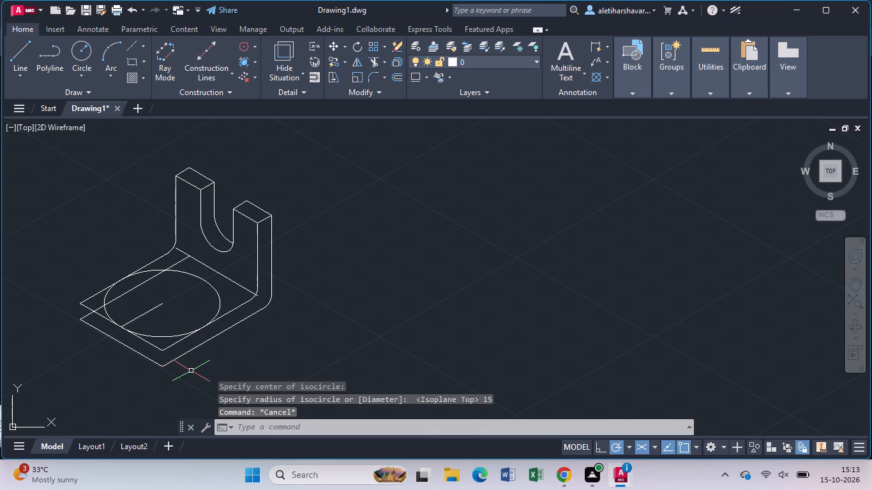
Trim away the base's upper free-end edges outside the radius 15 isocircle at both outer corners.
type("tr")
key("Return")
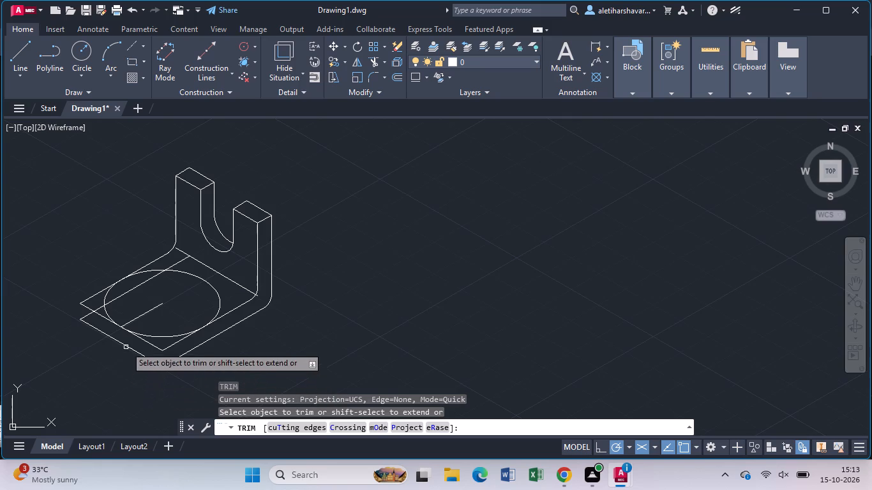
left_click(98, 315)
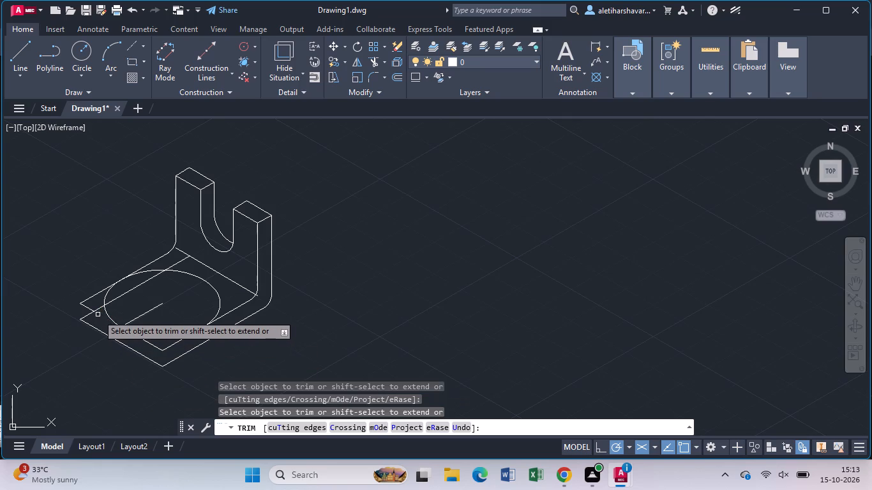
left_click(90, 295)
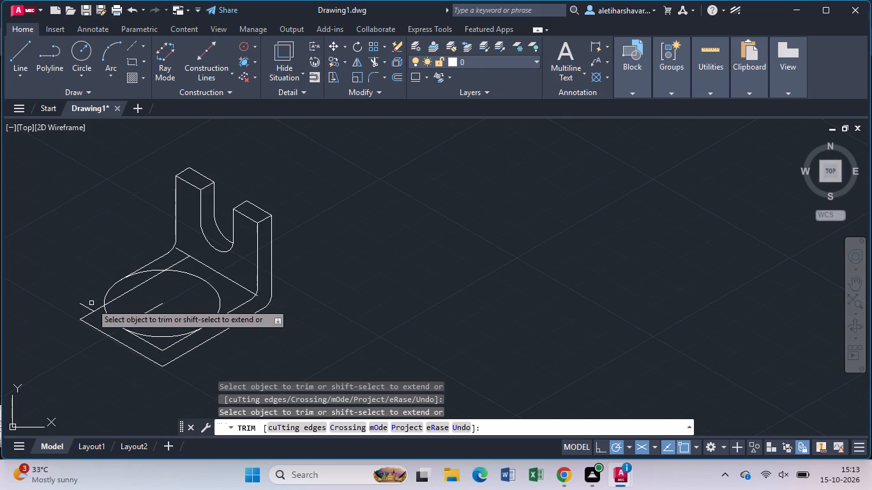
left_click(91, 310)
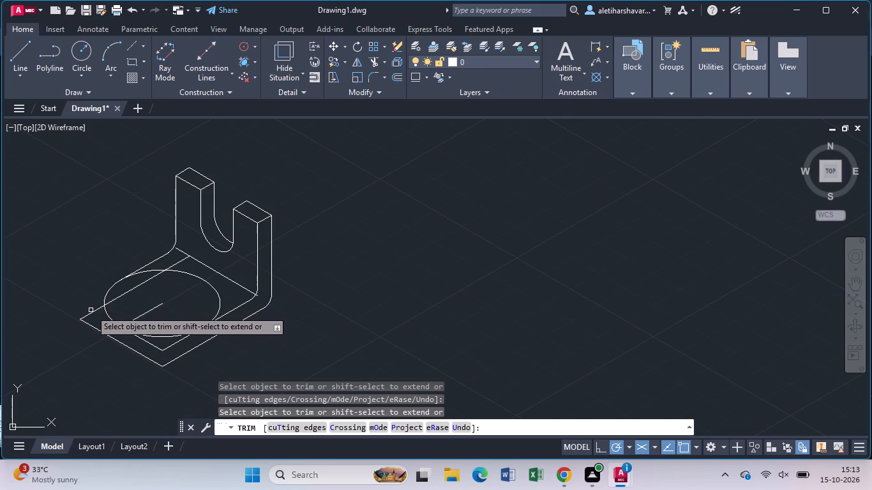
left_click(169, 346)
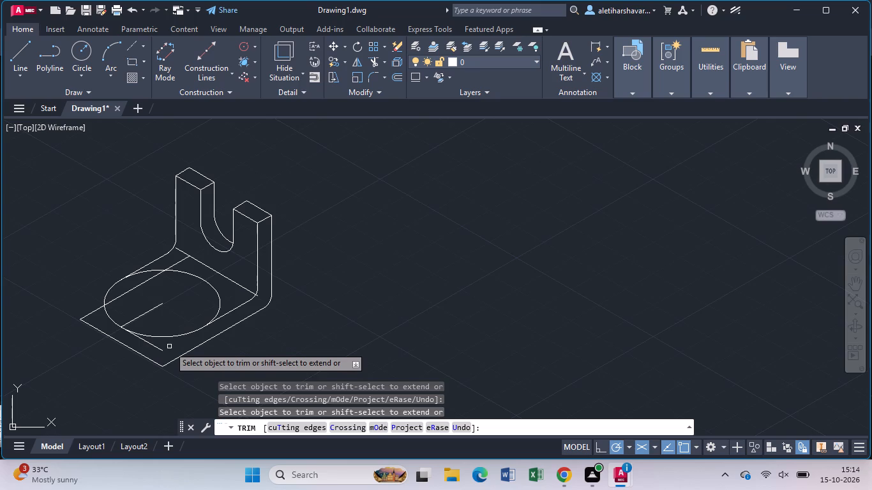
left_click(163, 350)
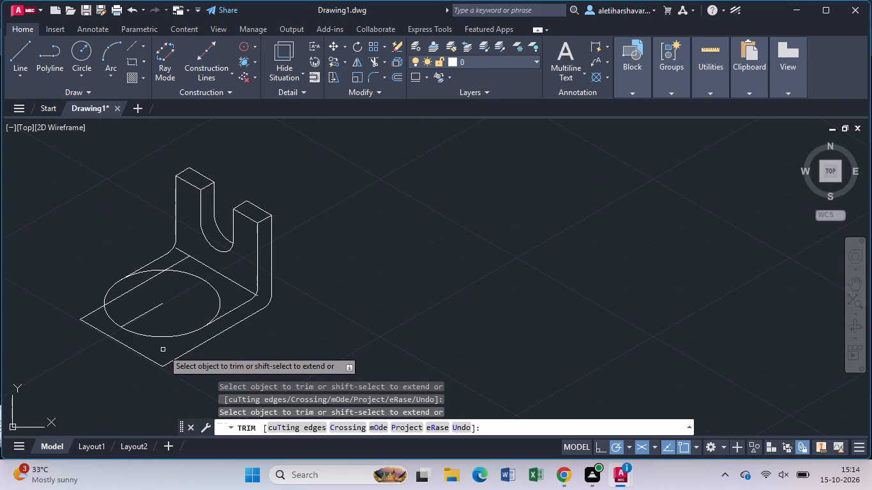
key("Escape")
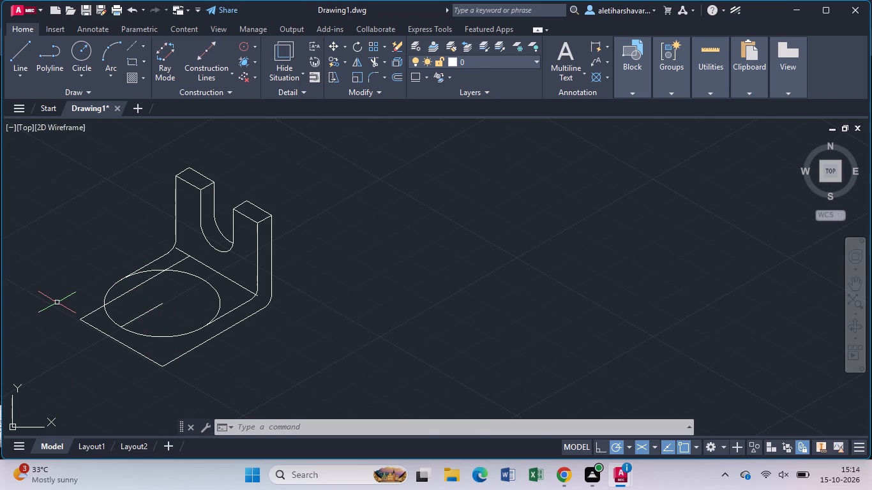
Draw a vertical line 5 units straight down from the isocircle's centre.
key("l")
key("Return")
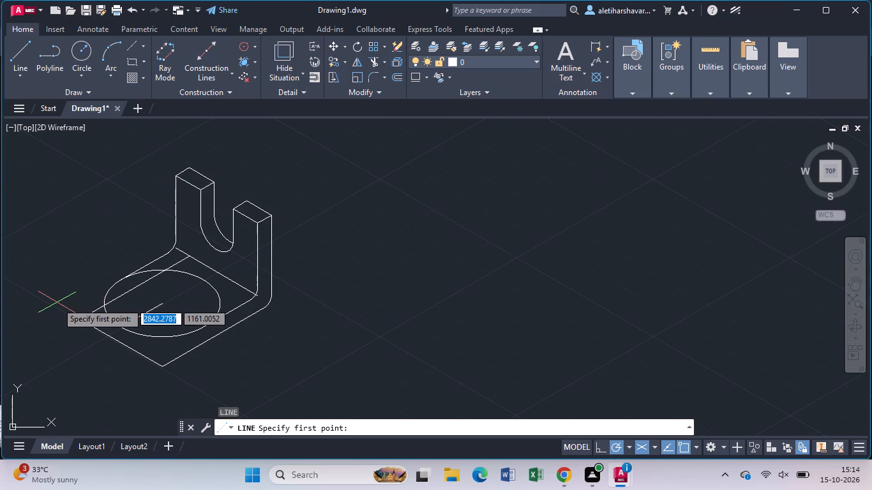
left_click(157, 304)
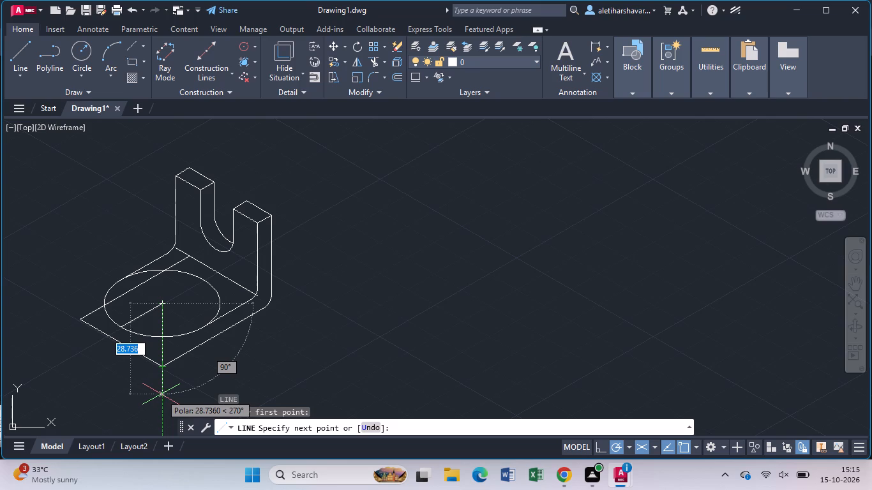
key("5")
key("Return")
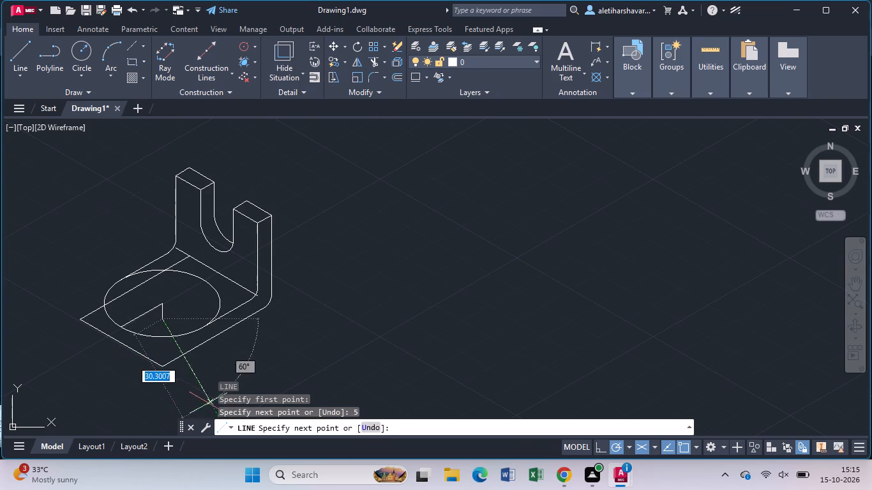
key("Escape")
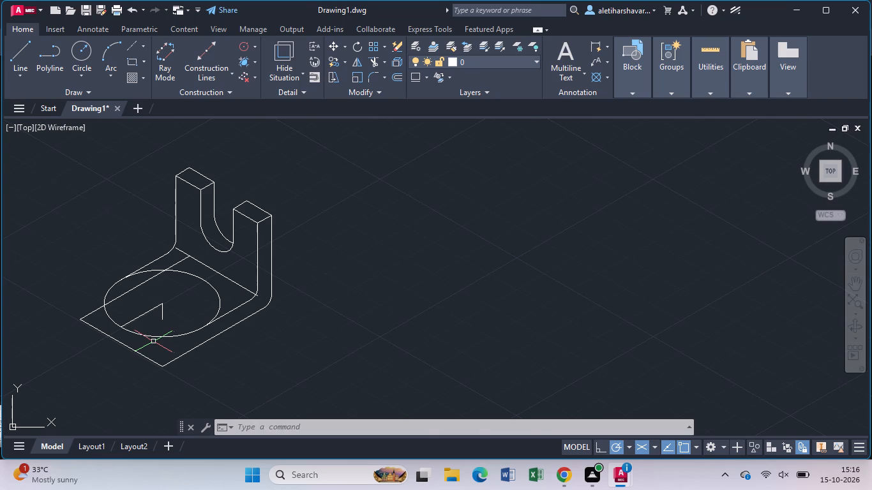
Copy the radius 15 isocircle on the base's upper face.
left_click(184, 272)
type("co")
key("Return")
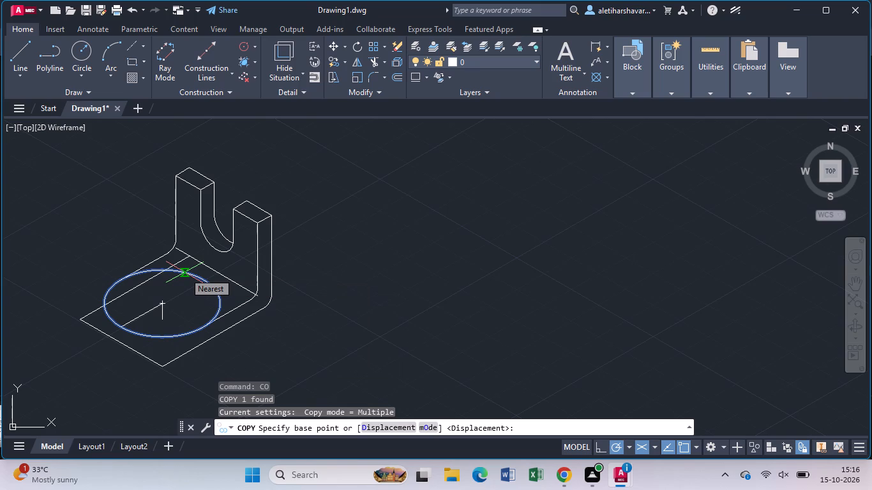
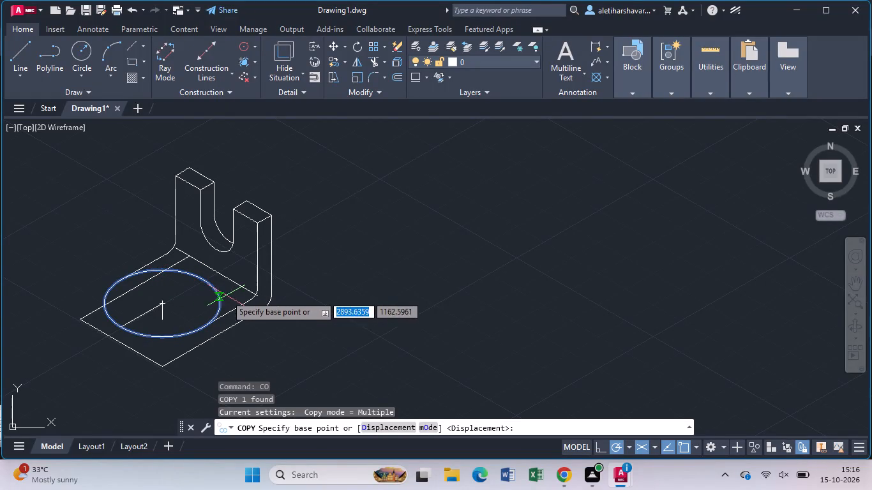
Place the isocircle copy 5 units straight down, from the isocircle's centre to the lower end of the vertical line.
left_click(167, 301)
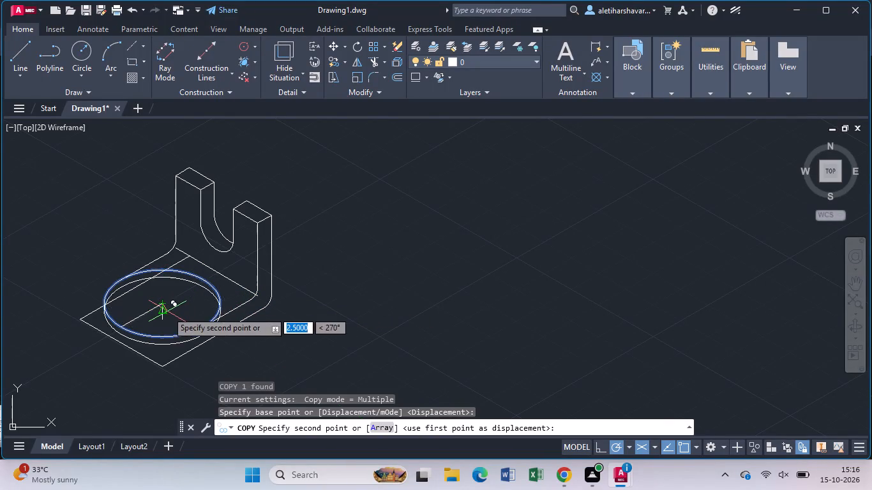
left_click(165, 321)
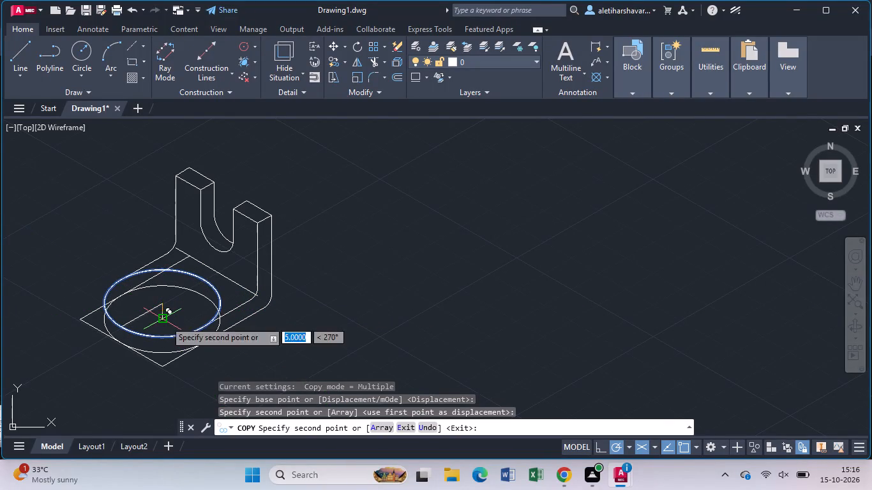
key("Escape")
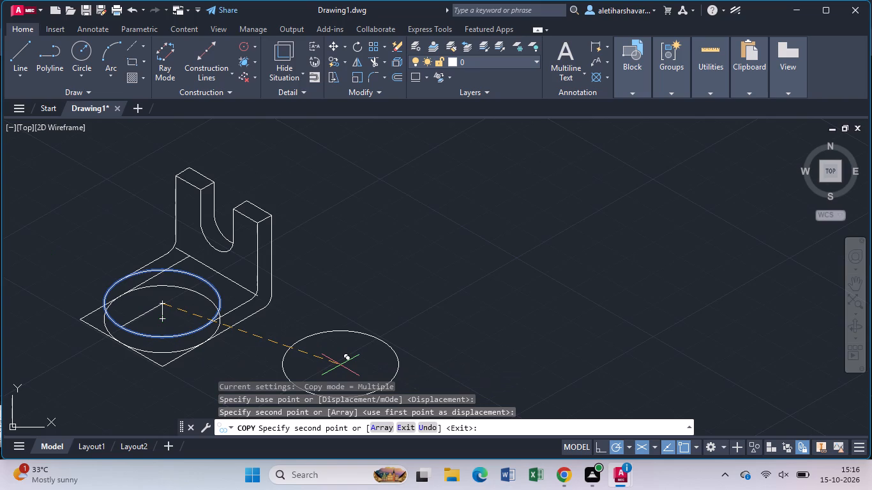
Remove the 15-unit centre line and the 5-unit vertical line inside the isocircles with Trim.
type("tr")
key("Return")
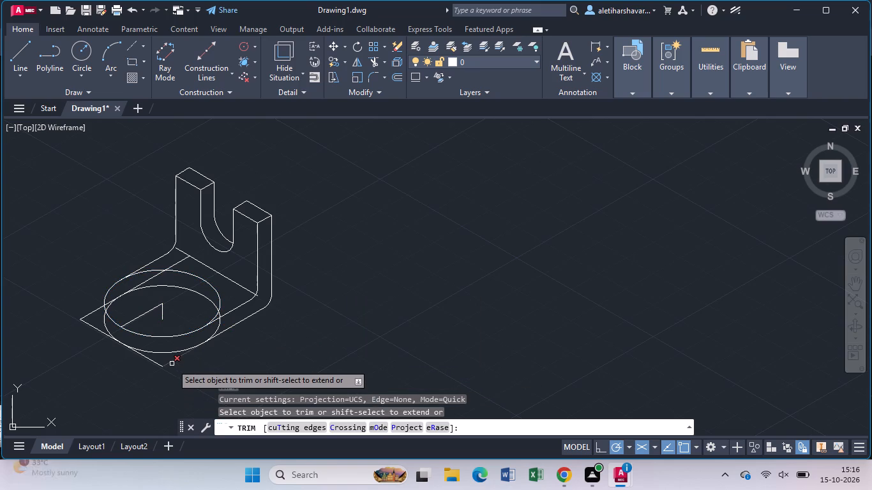
left_click(140, 315)
left_click(161, 310)
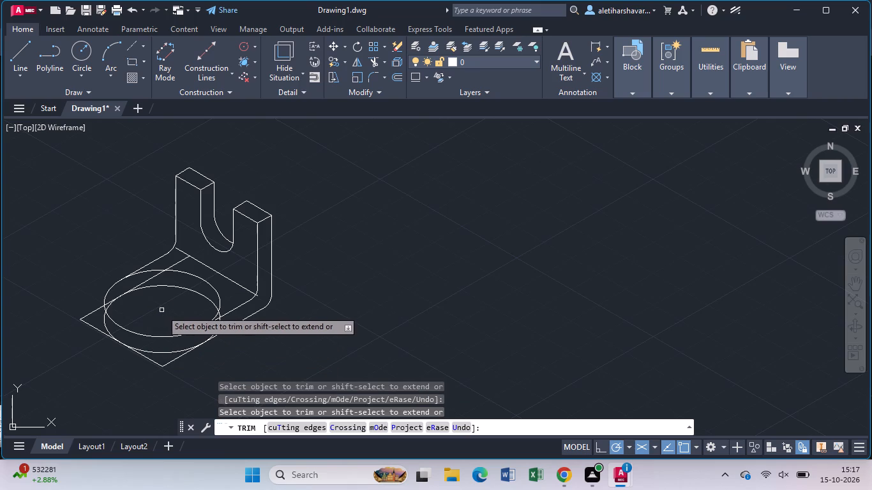
Trim away the inner portions of both radius 15 isocircles lying between the base's long edges.
left_click(194, 276)
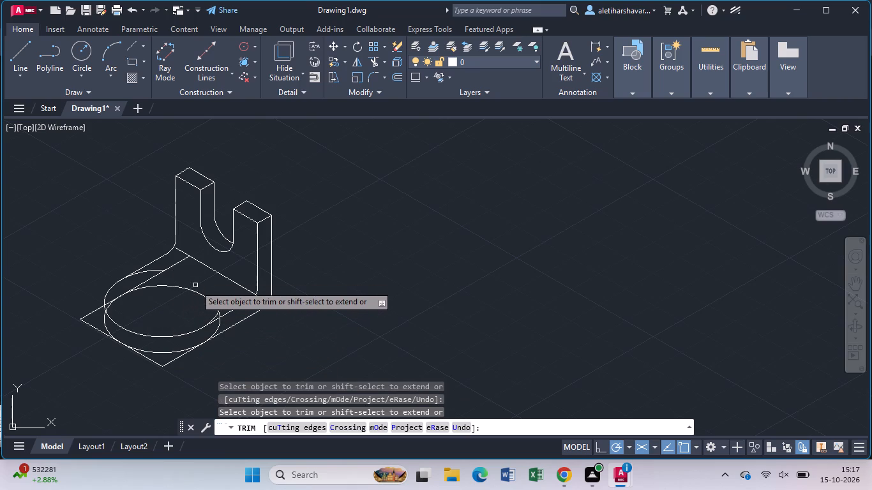
left_click(197, 293)
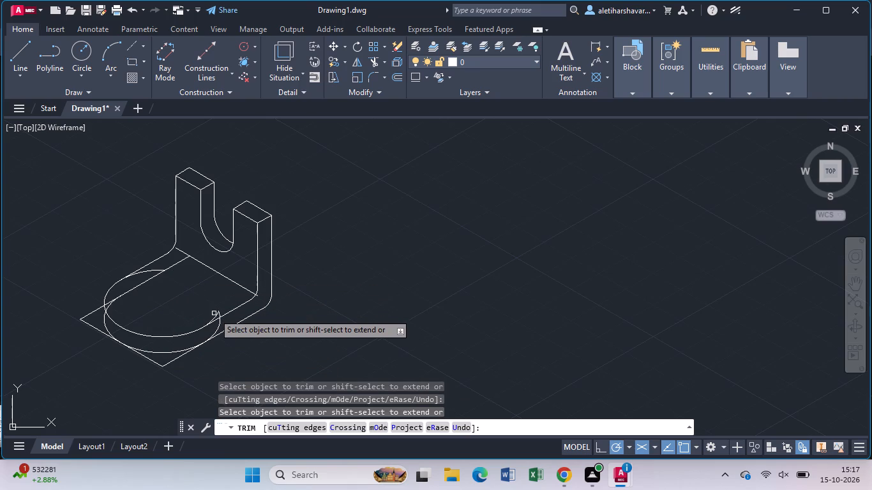
left_click(215, 315)
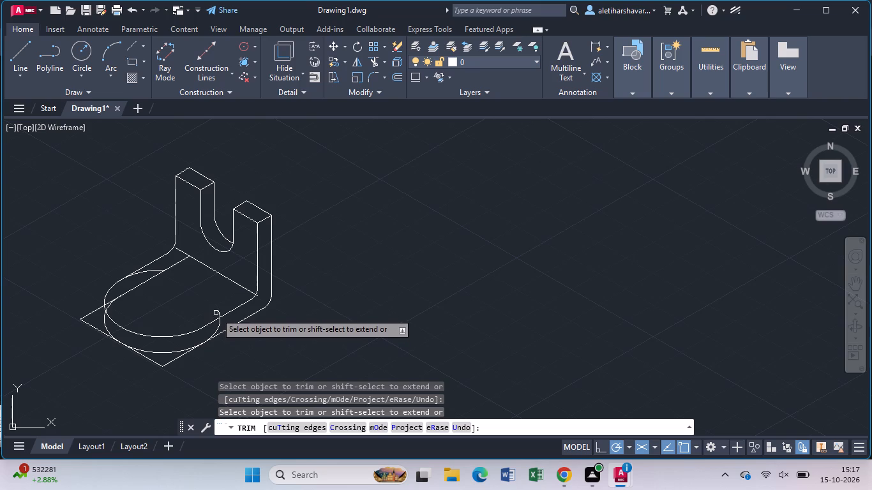
left_click(219, 315)
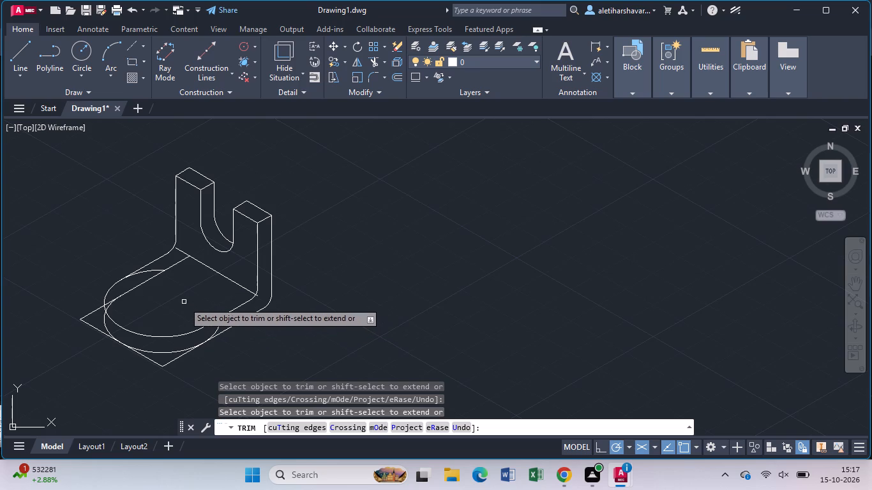
left_click(153, 272)
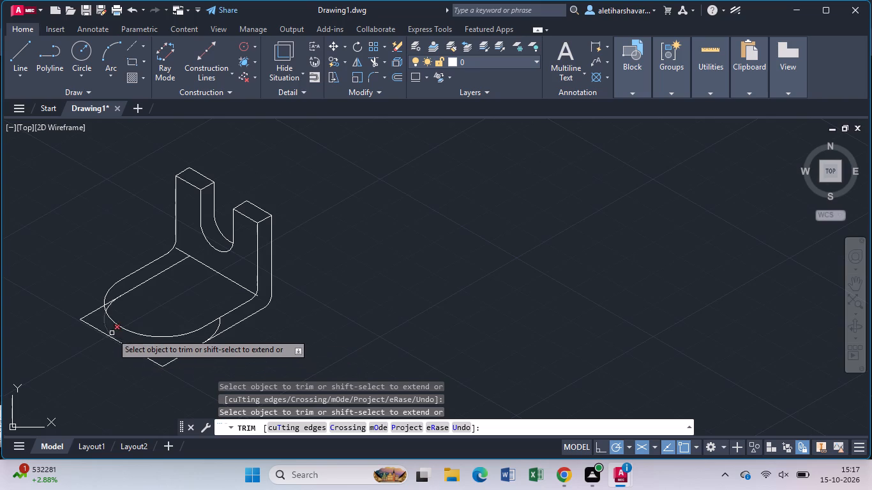
Trim the base's lower edges outside the far outer corner, plus the leftover edge segment and near-side arc of the lower isocircle.
left_click(91, 315)
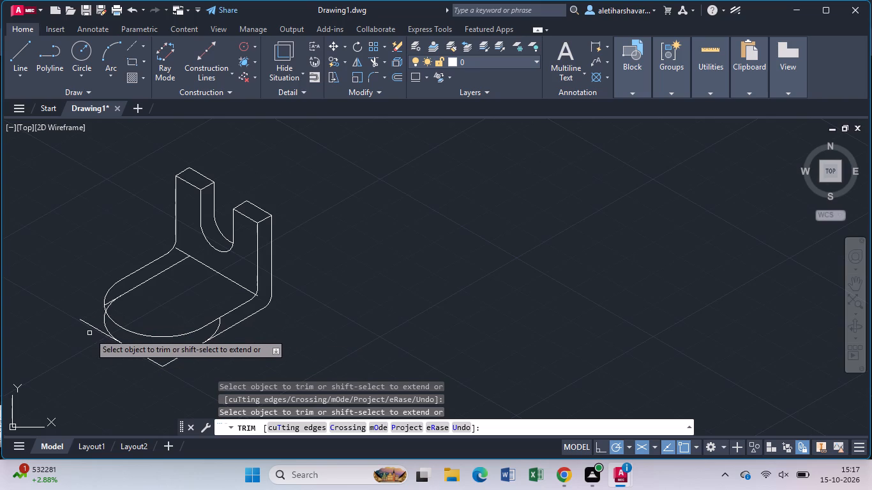
left_click(91, 327)
scroll(101, 299, "up", 1)
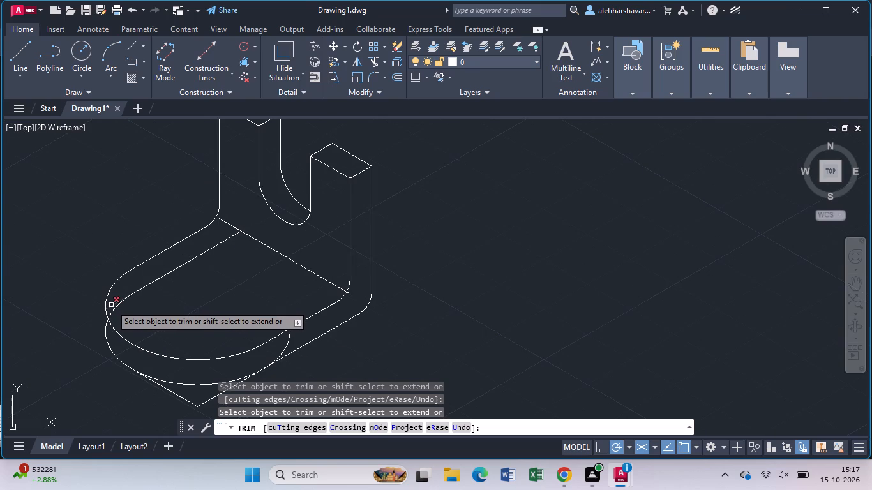
left_click(111, 305)
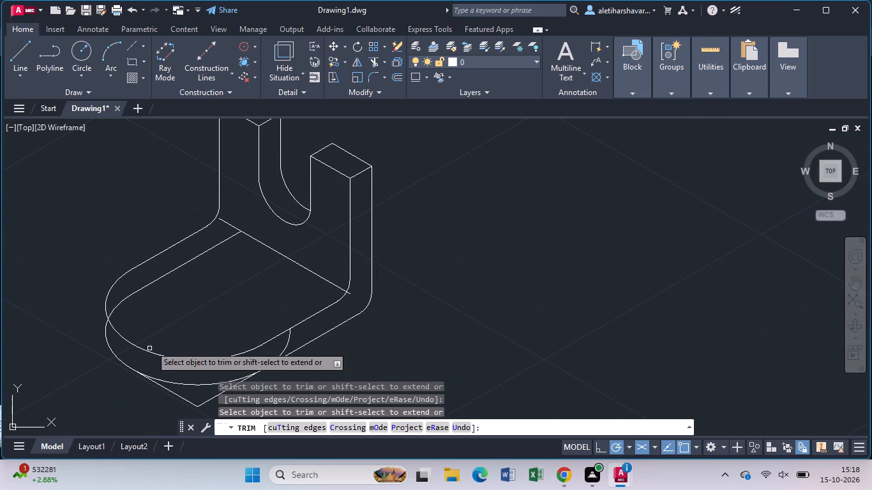
left_click(289, 343)
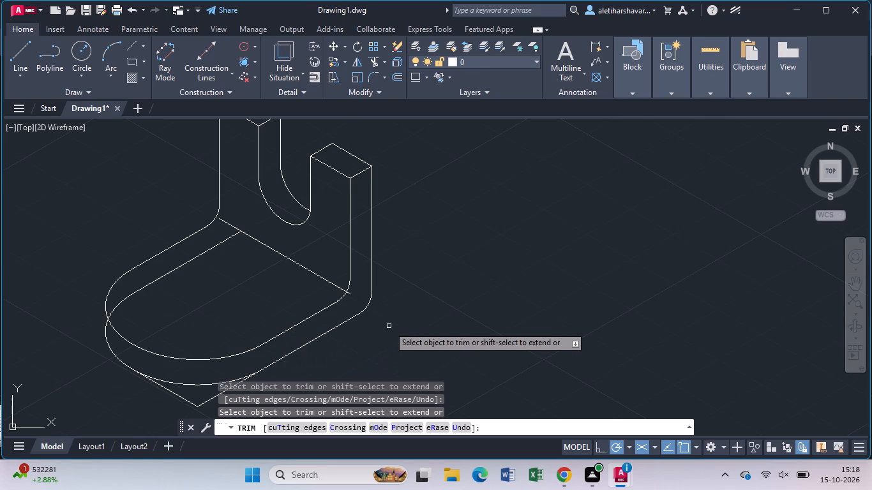
key("Escape")
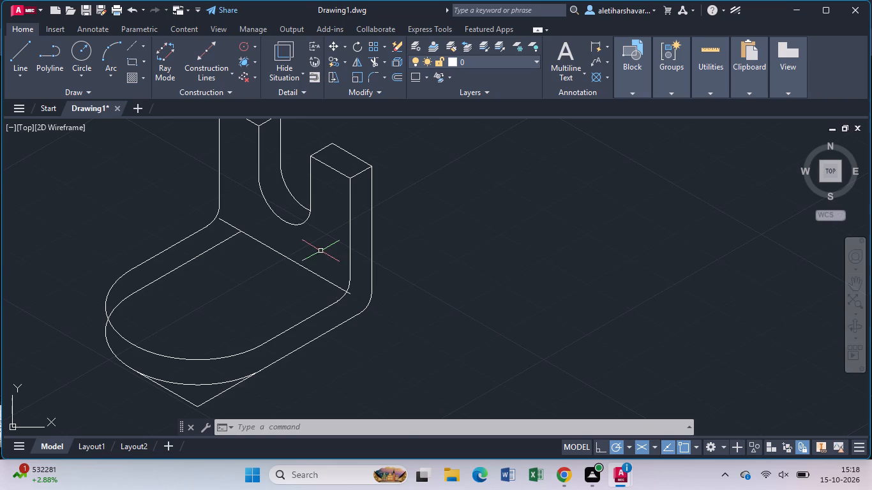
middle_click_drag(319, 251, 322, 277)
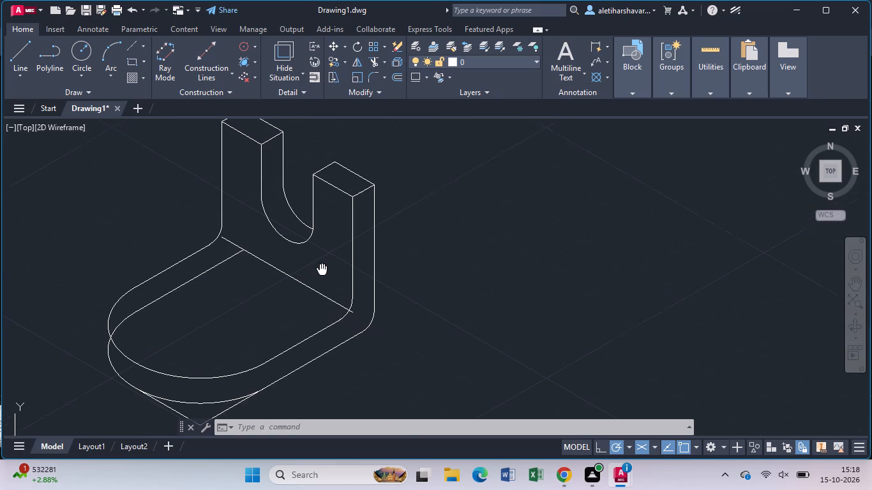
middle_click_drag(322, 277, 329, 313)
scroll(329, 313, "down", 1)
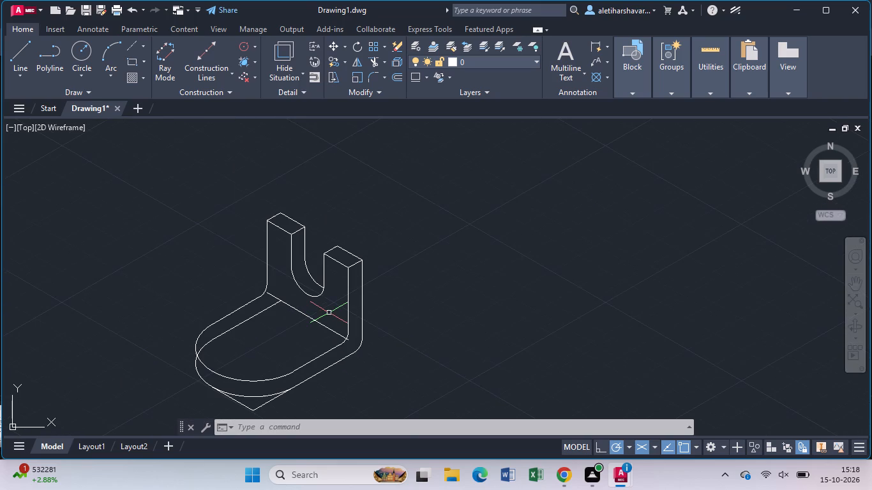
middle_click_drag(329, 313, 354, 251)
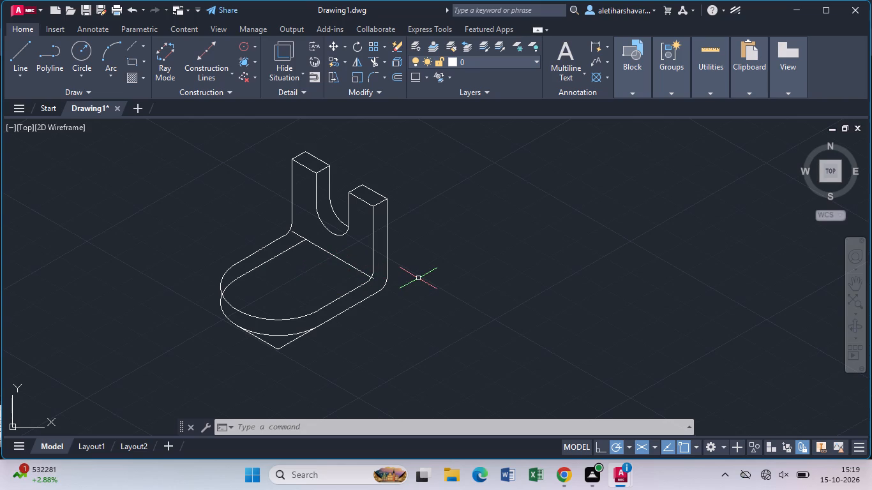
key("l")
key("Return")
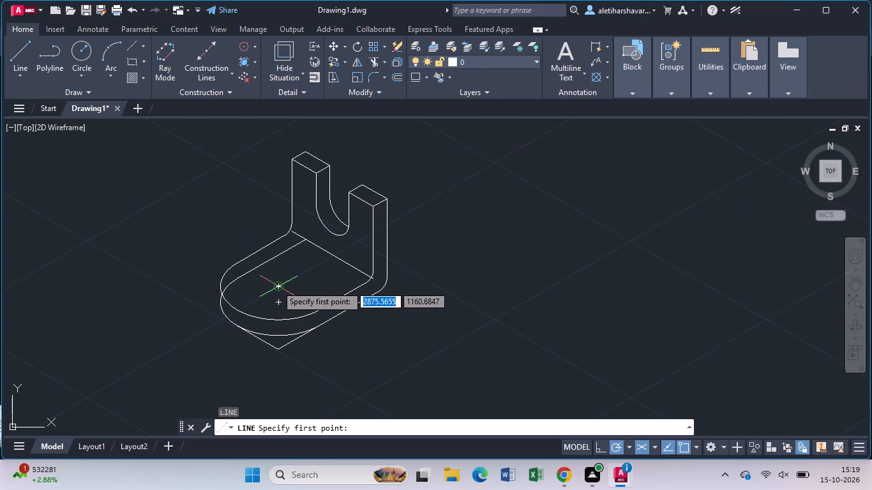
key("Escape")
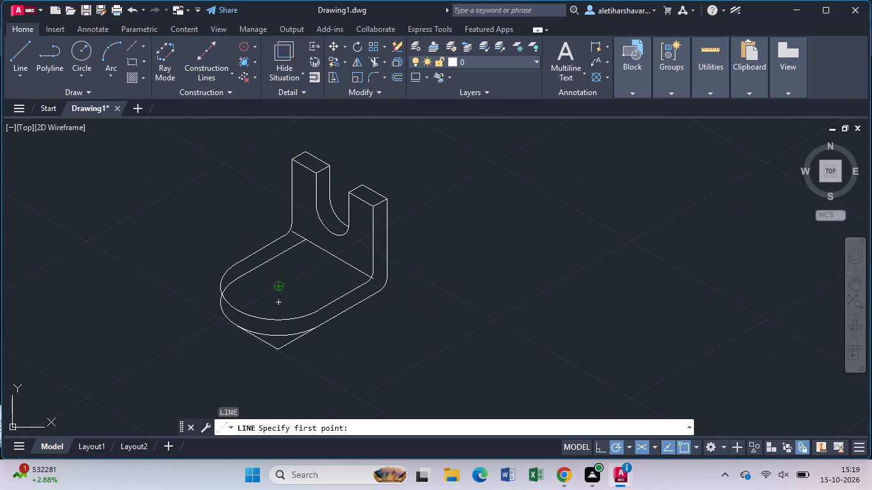
Draw an isocircle of radius 10 on the base's upper face, centred on the rounded end's centre.
type("ell")
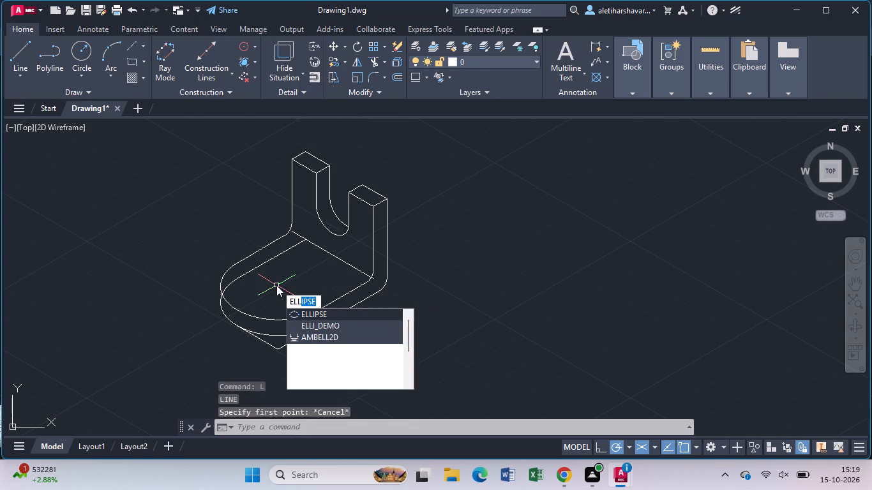
left_click(308, 313)
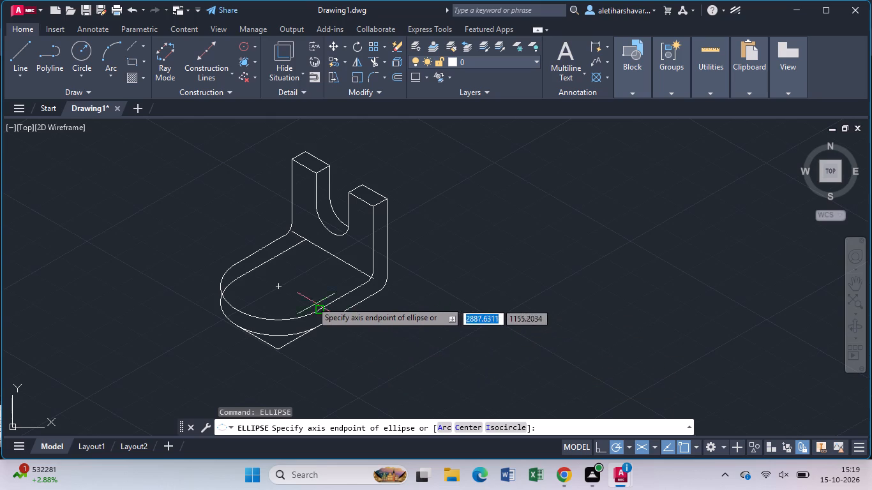
left_click(511, 425)
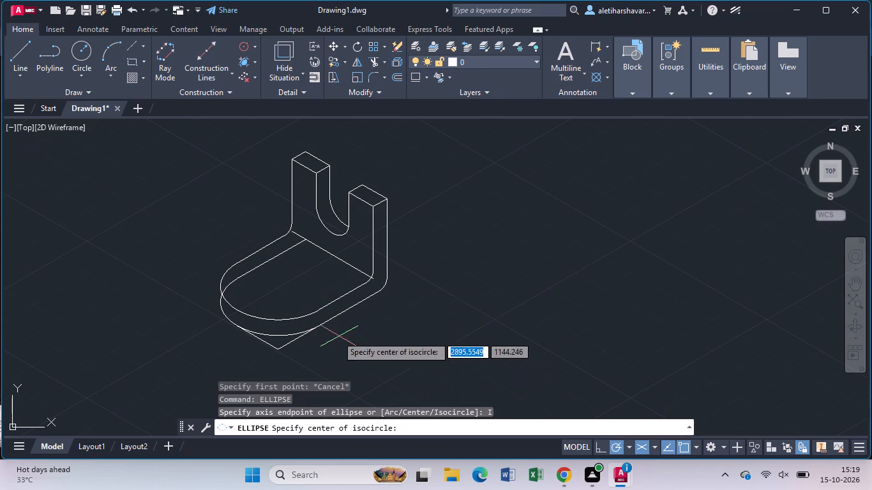
left_click(277, 283)
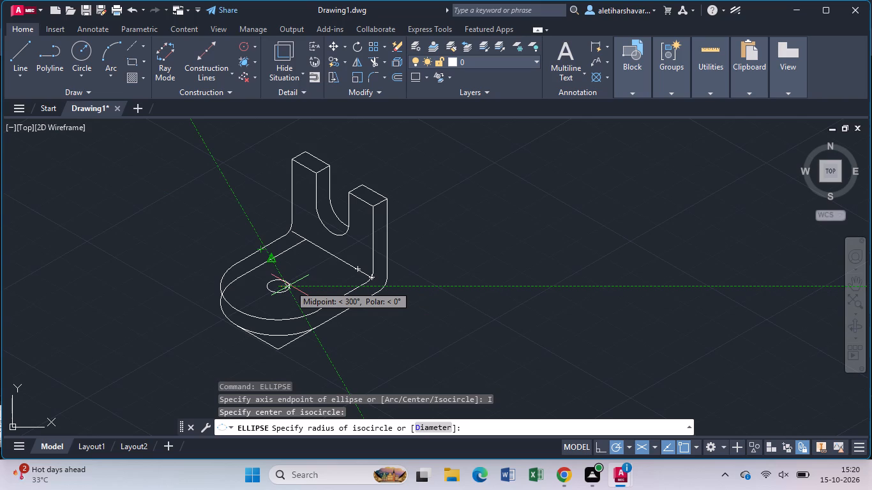
key("1")
key("0")
key("Return")
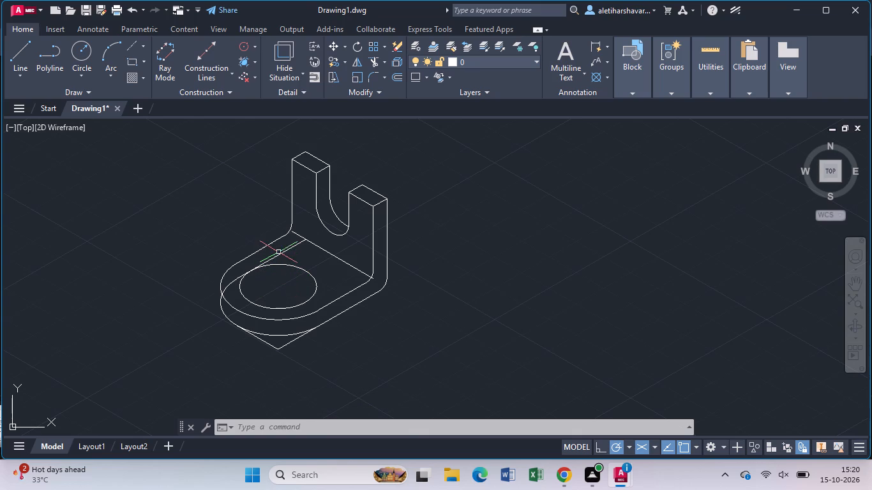
key("Escape")
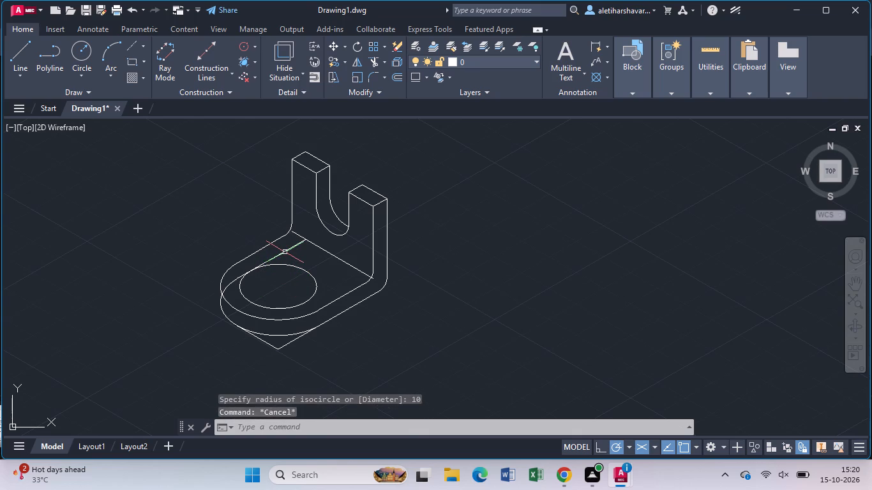
Trim away the hidden lower edge along the base's far side and the hidden part of the lower radius 15 arc.
type("tr")
key("Return")
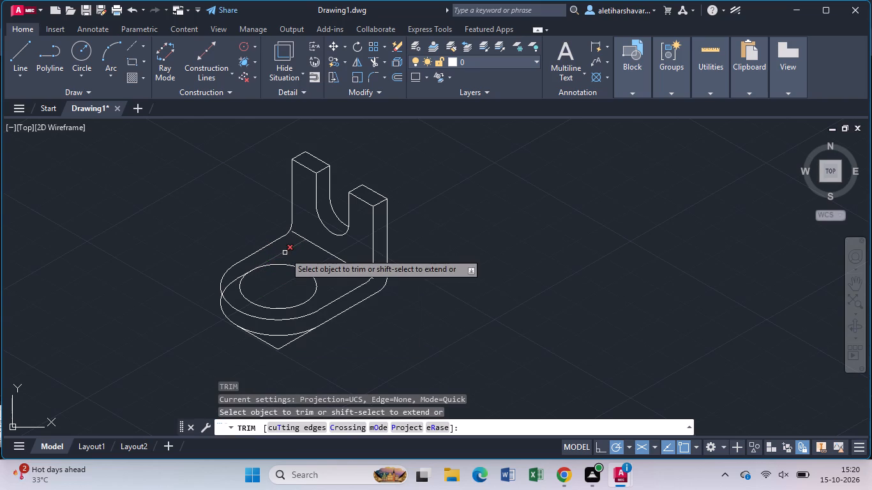
left_click(278, 255)
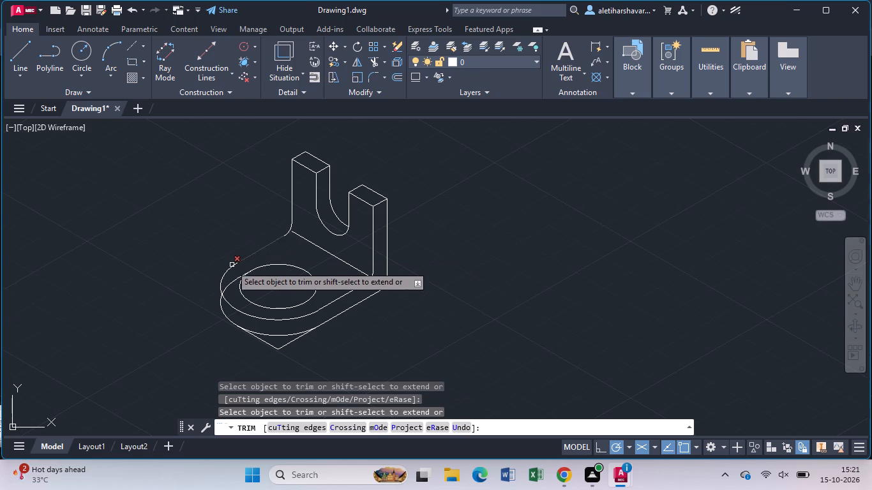
left_click(229, 283)
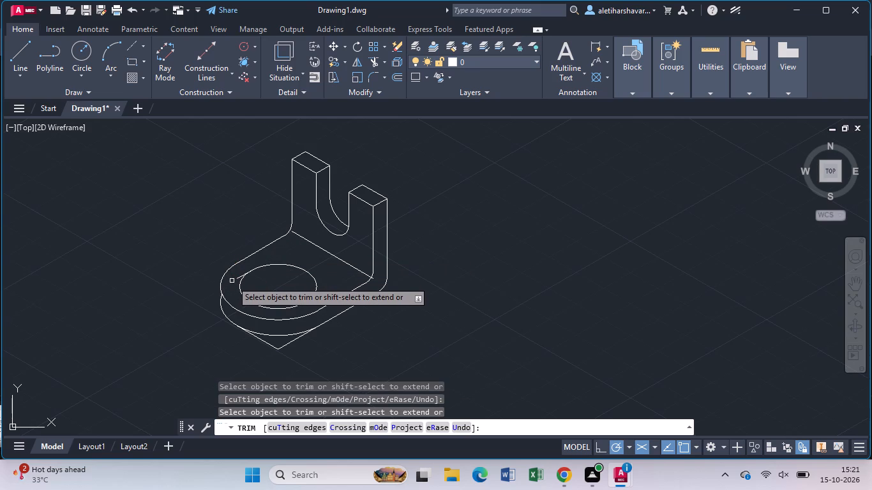
scroll(232, 281, "up", 2)
left_click(246, 274)
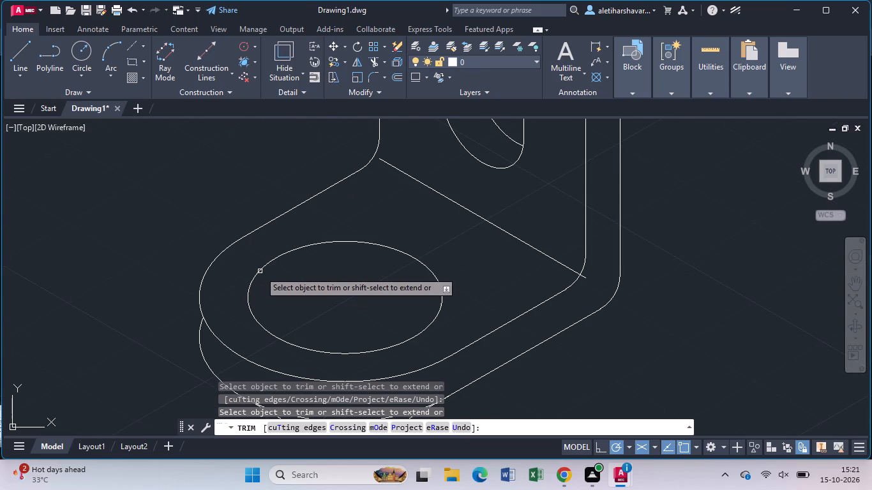
scroll(260, 271, "up", 2)
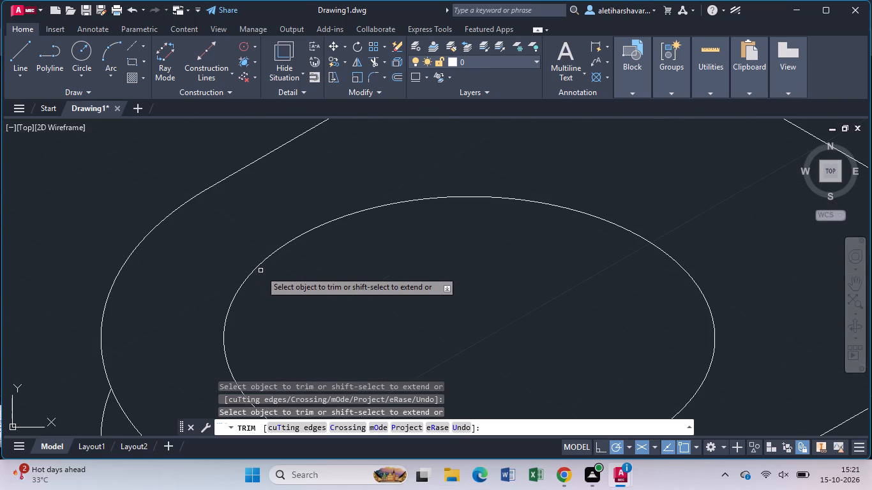
key("Escape")
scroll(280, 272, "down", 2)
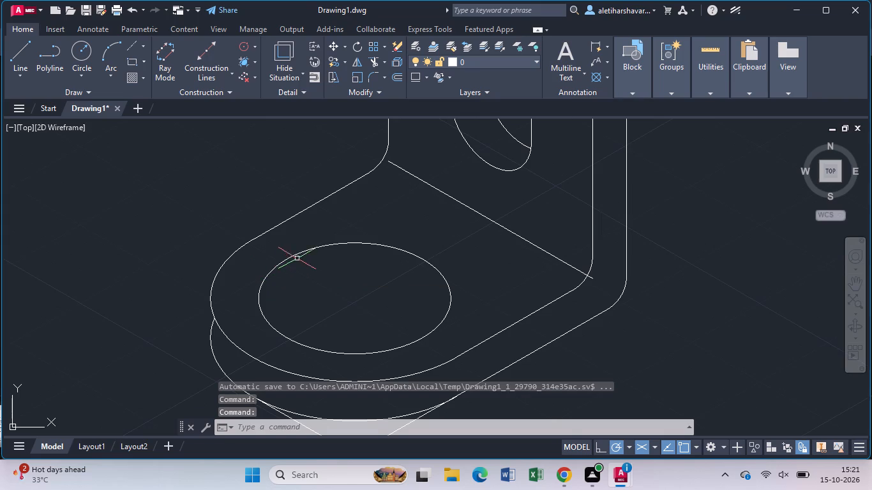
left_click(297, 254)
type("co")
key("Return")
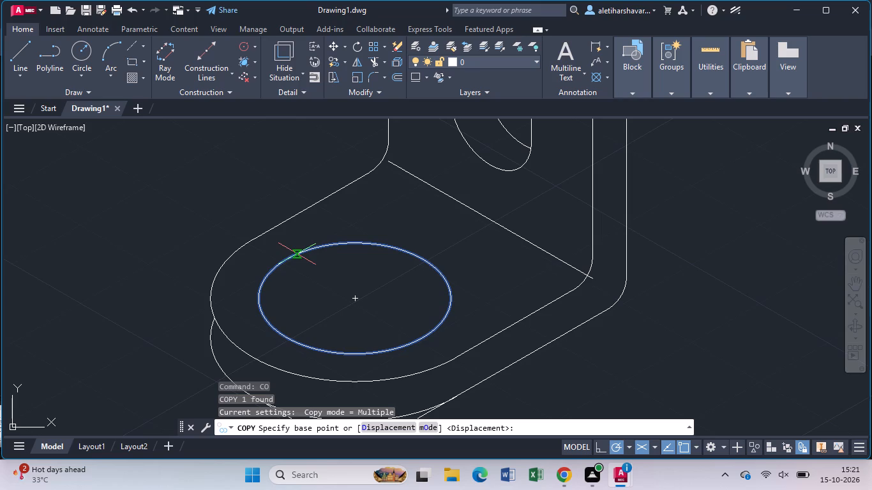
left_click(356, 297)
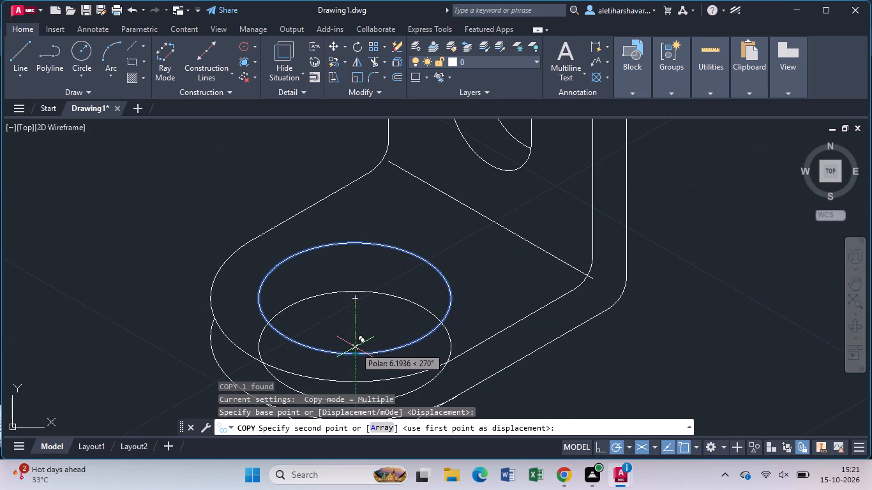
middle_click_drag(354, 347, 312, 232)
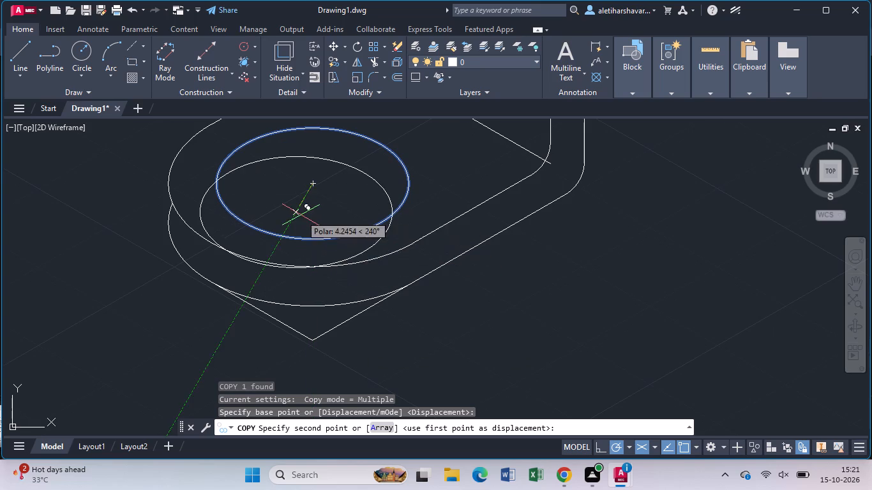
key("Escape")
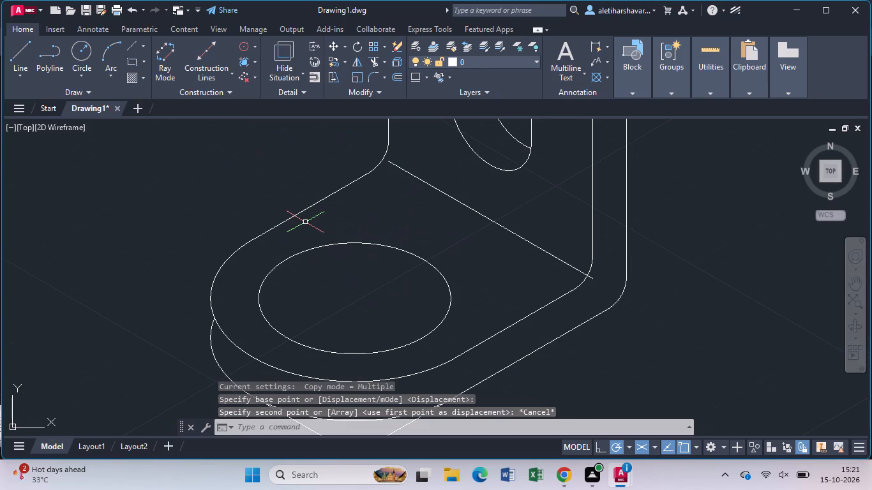
Draw a vertical construction line 5 long straight down from the centre of the radius 10 isocircle.
key("l")
key("Return")
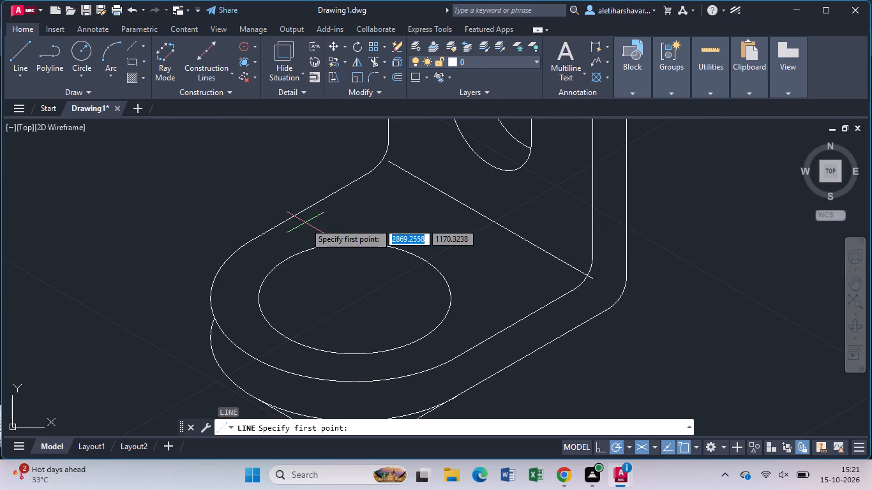
left_click(353, 300)
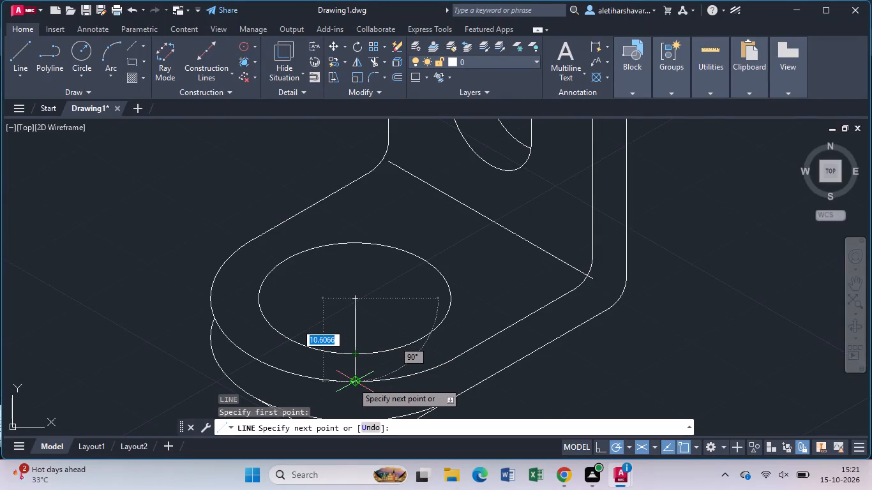
key("5")
key("Return")
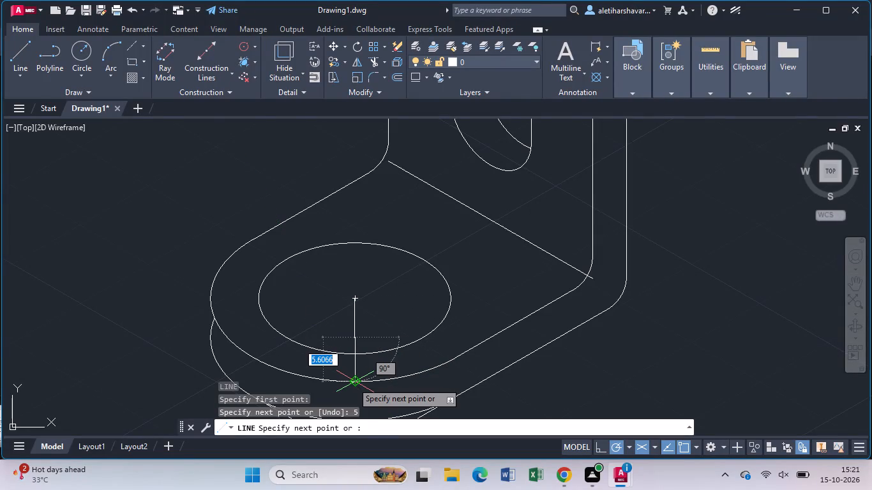
key("Escape")
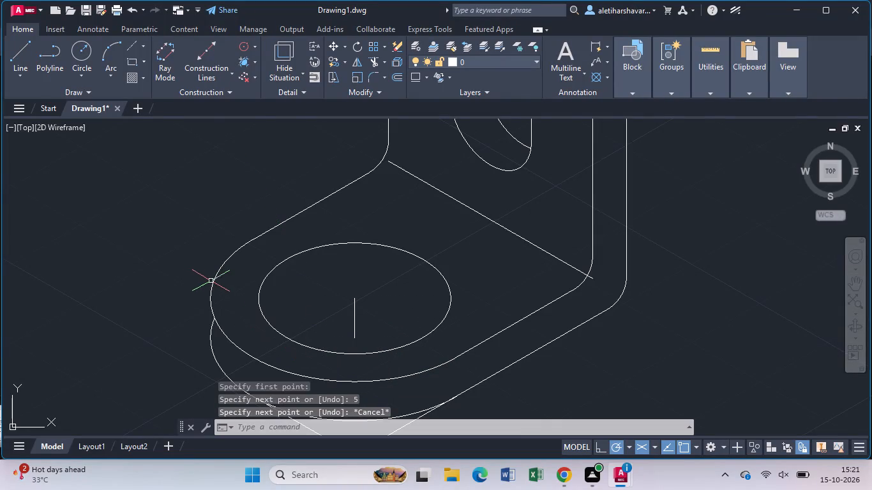
Copy the radius 10 isocircle downward from the construction line's upper endpoint to its lower endpoint.
left_click(264, 310)
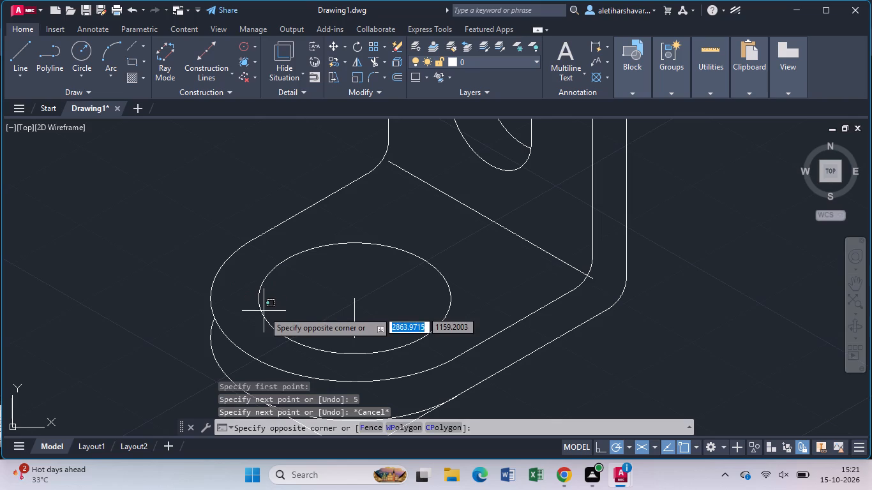
left_click(264, 319)
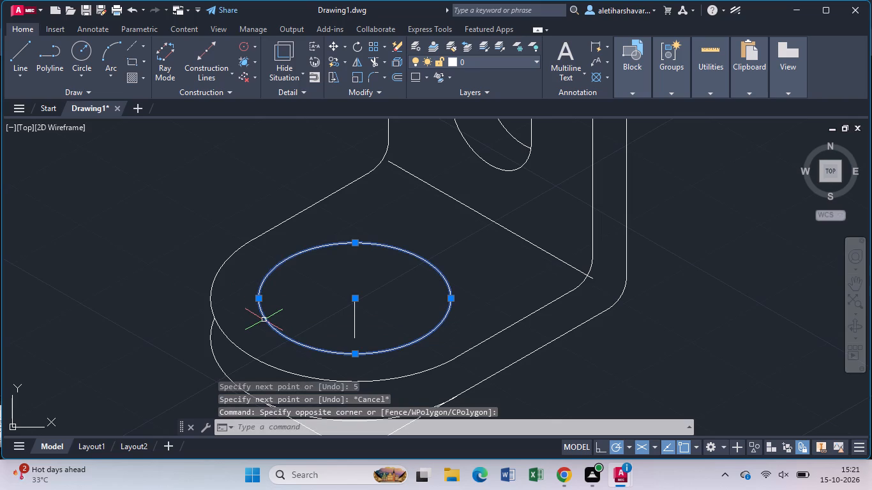
type("co")
key("Return")
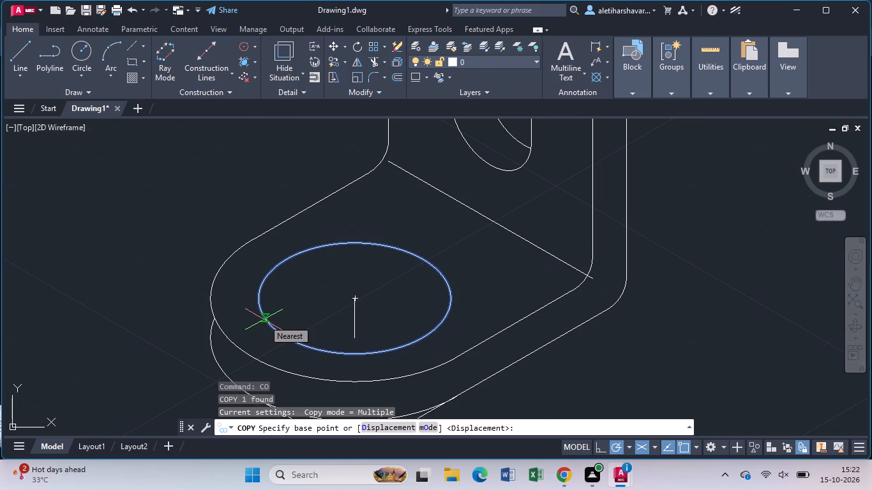
left_click(352, 299)
left_click(352, 336)
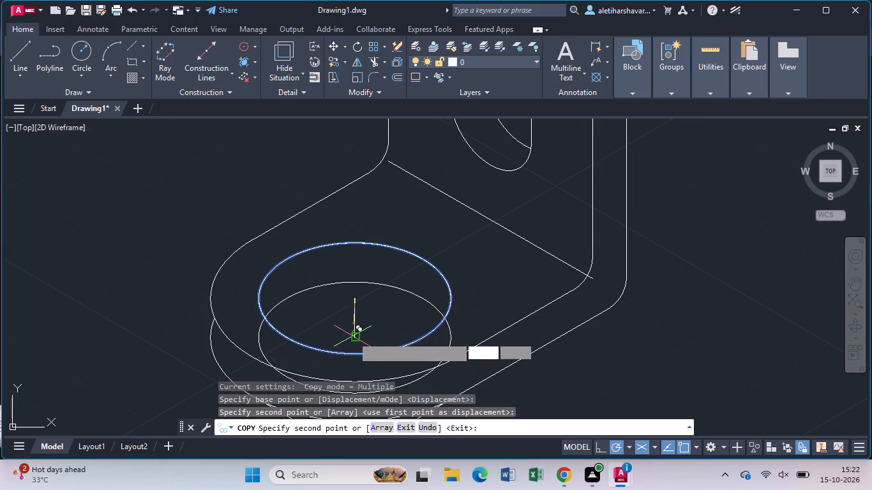
key("Escape")
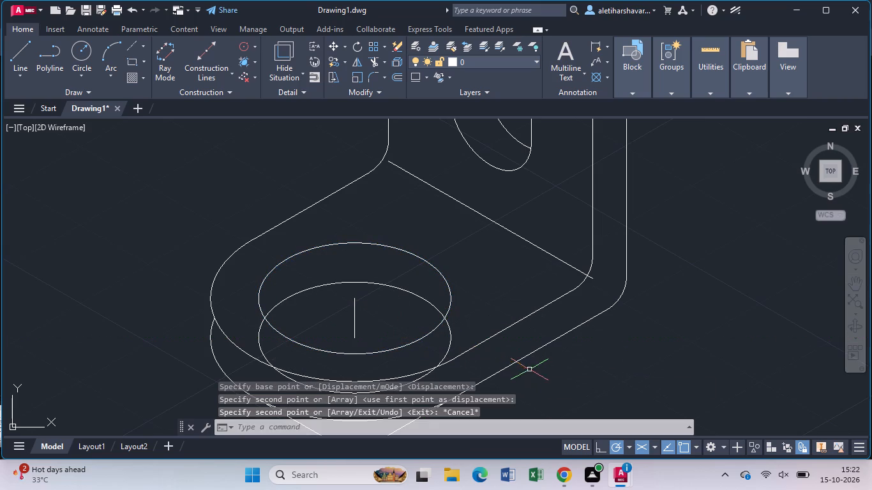
Erase the vertical construction line inside the hole.
middle_click_drag(495, 349, 490, 339)
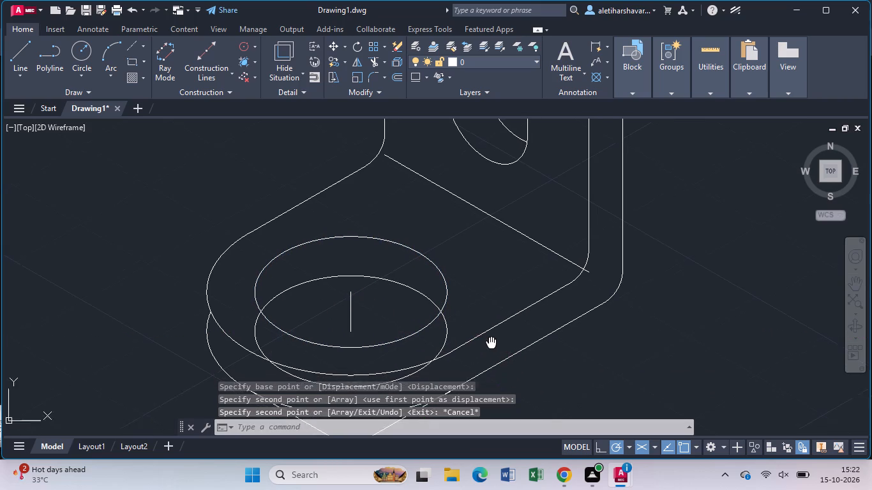
middle_click_drag(490, 339, 477, 286)
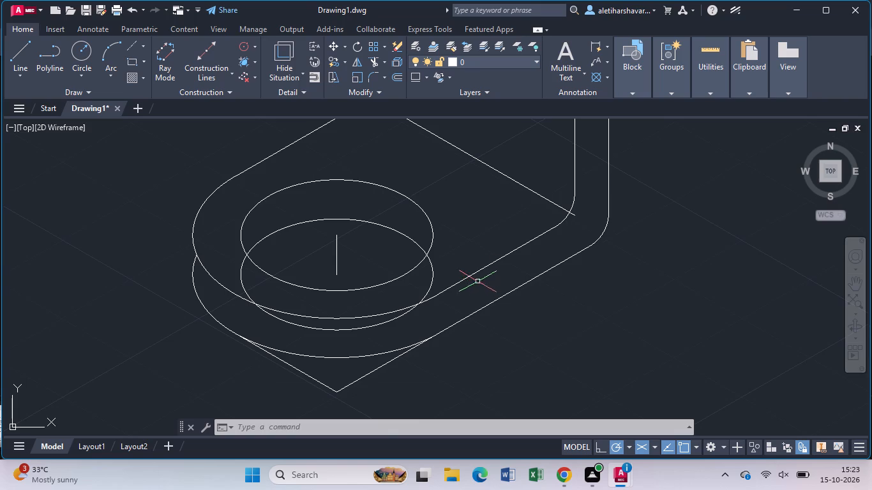
left_click(336, 264)
key("BackSpace")
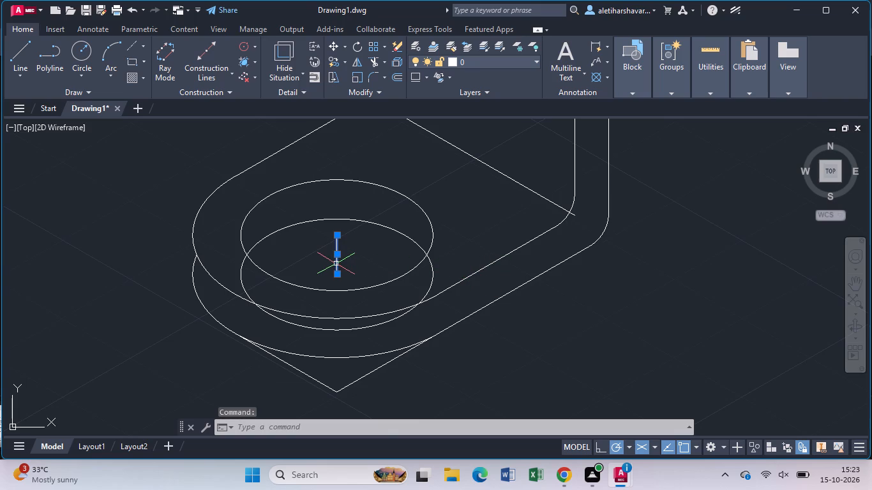
key("Delete")
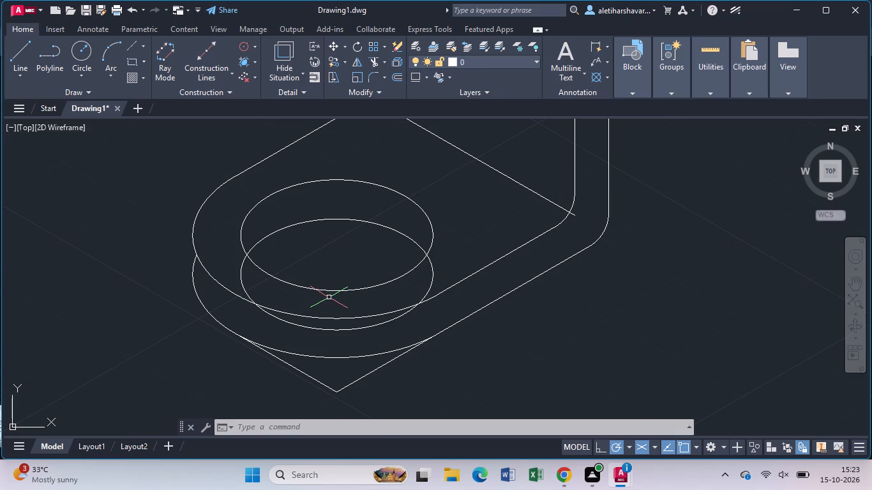
Trim the lower radius 10 isocircle outside the upper one, leaving only its arc inside the hole.
type("tr")
key("Return")
left_click(343, 331)
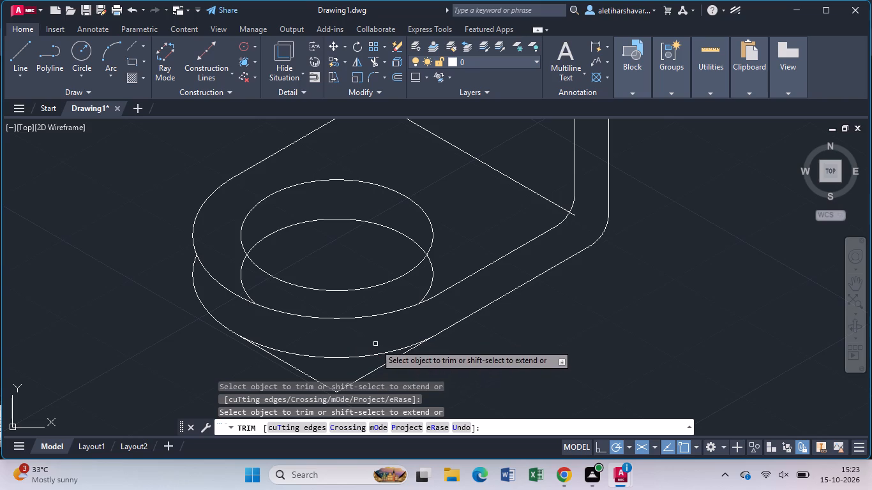
left_click(431, 274)
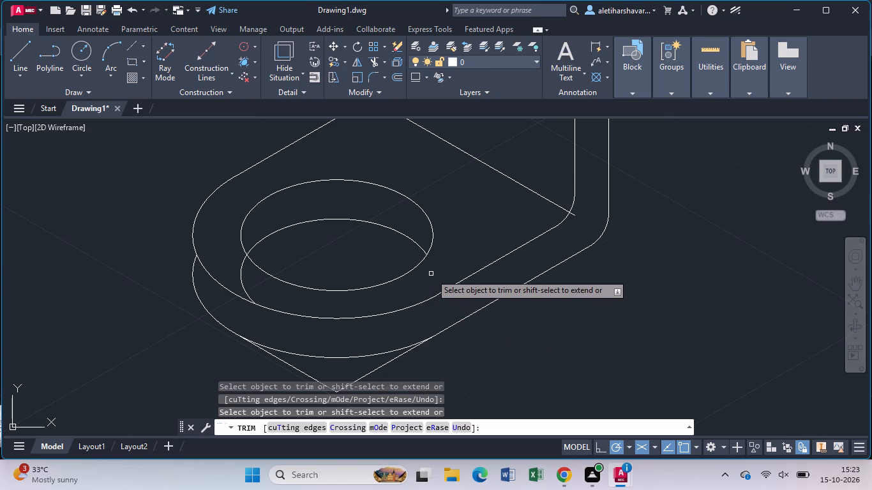
left_click(243, 276)
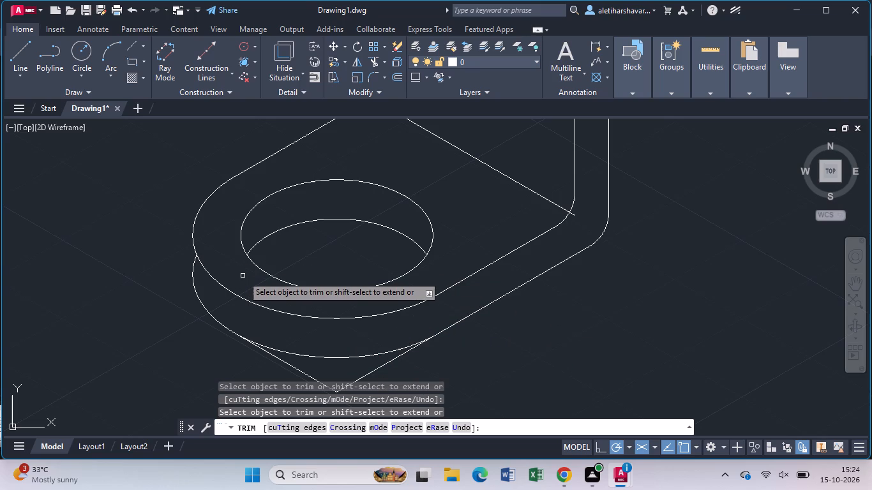
key("Escape")
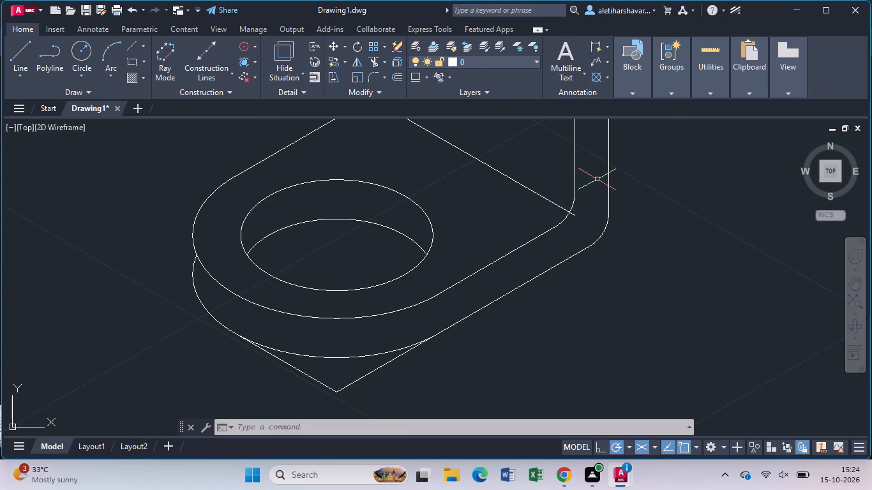
Trim away the line across the inner bend between base and upright, including its stub past the bend arc.
scroll(598, 177, "up", 1)
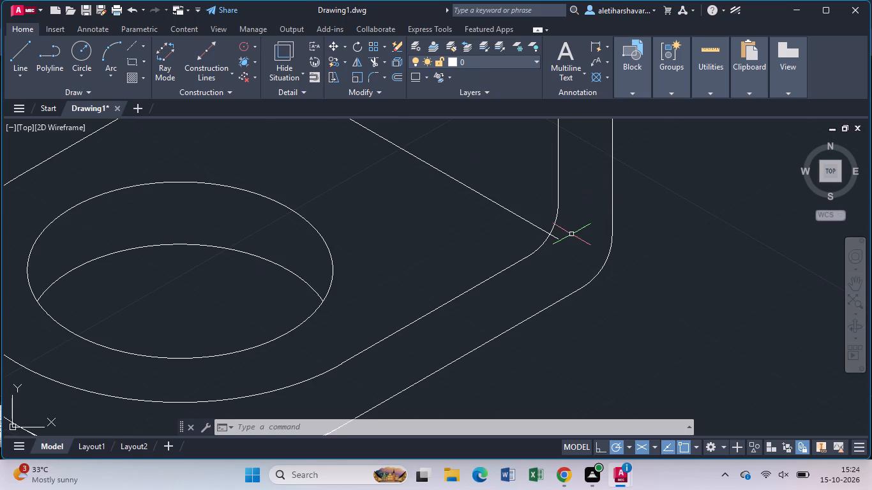
type("tr")
key("Return")
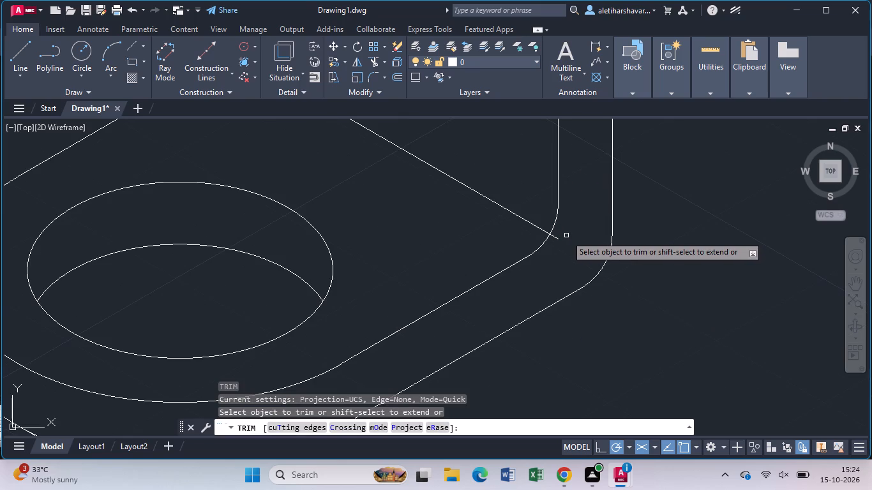
left_click(559, 237)
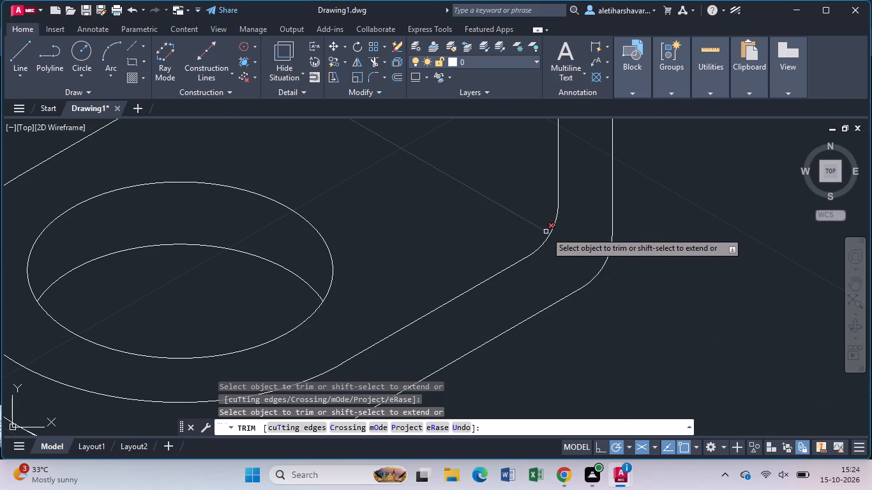
left_click(546, 232)
scroll(527, 209, "down", 3)
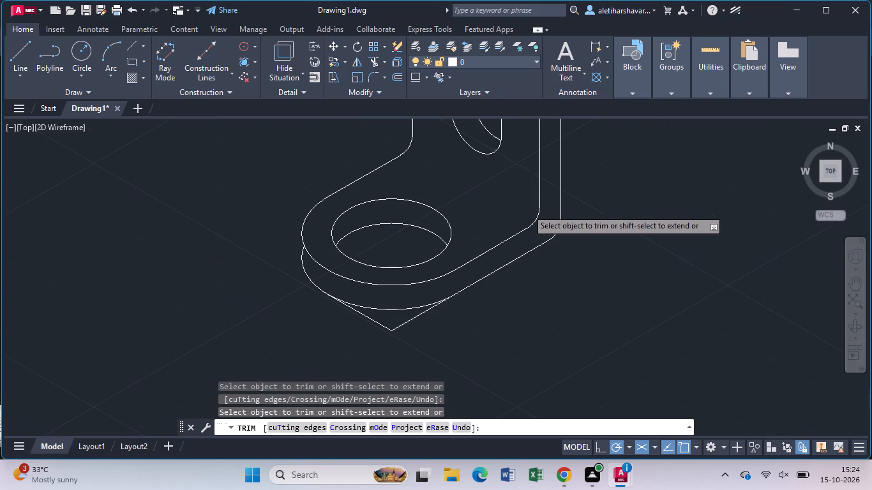
middle_click_drag(525, 210, 516, 272)
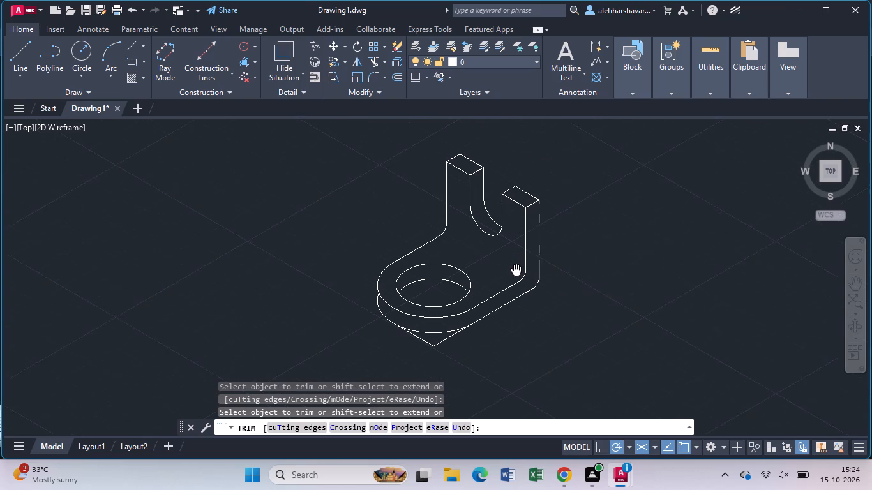
middle_click_drag(516, 272, 515, 276)
scroll(497, 267, "up", 1)
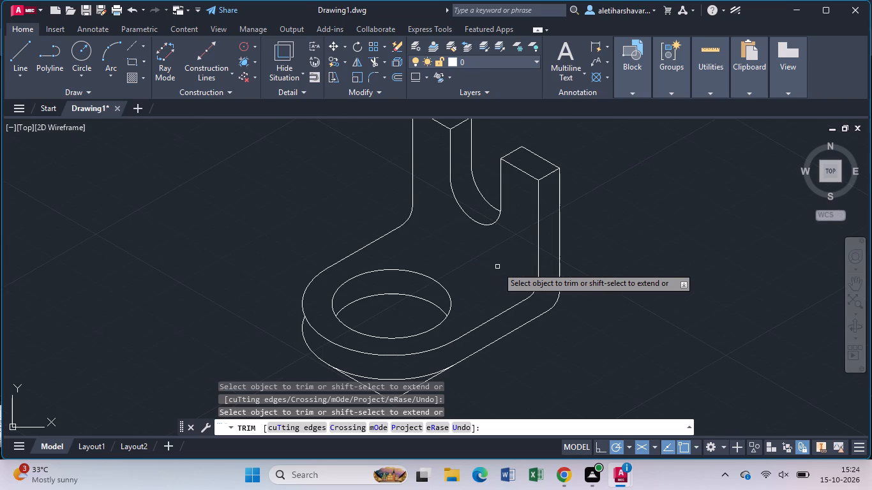
key("Escape")
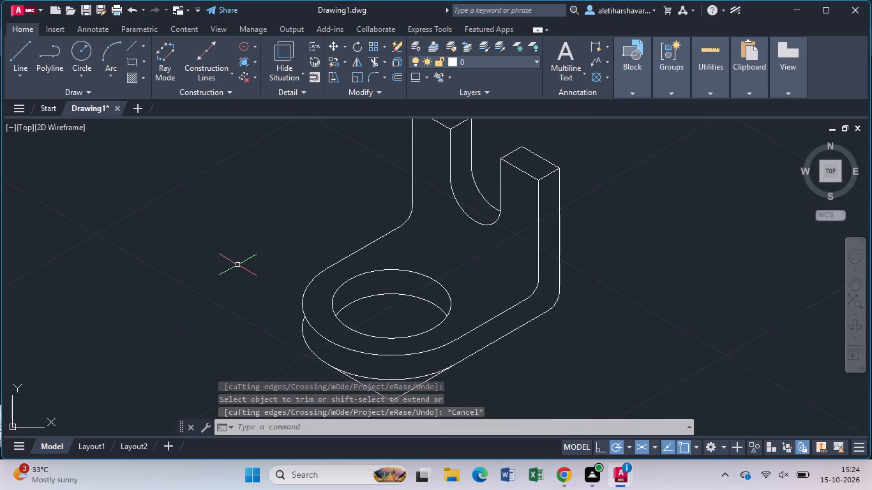
Erase the leftover short lower edge line running from the rounded end's arc to the old corner point.
scroll(237, 265, "down", 1)
middle_click_drag(442, 327, 427, 326)
middle_click(405, 327)
middle_click_drag(464, 235, 464, 267)
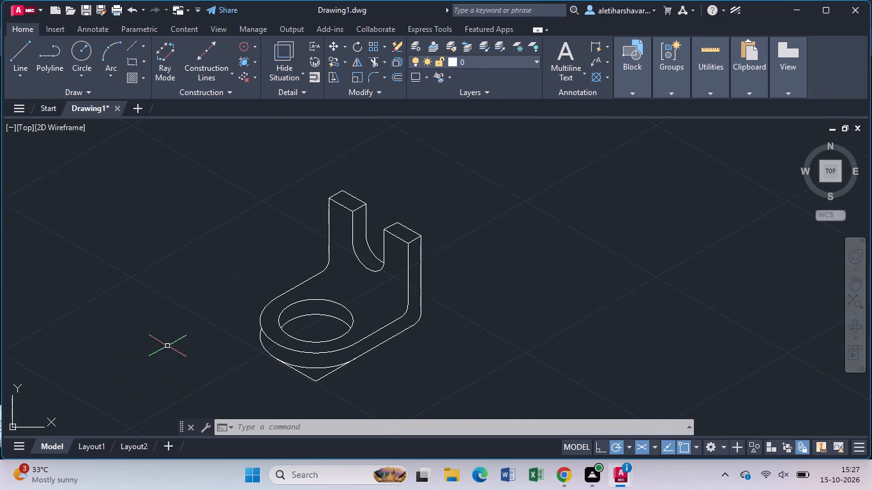
left_click(306, 373)
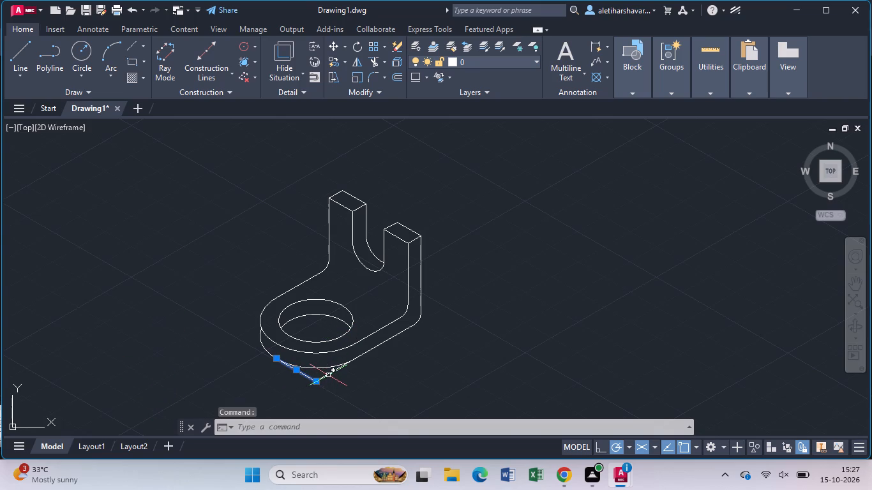
key("Delete")
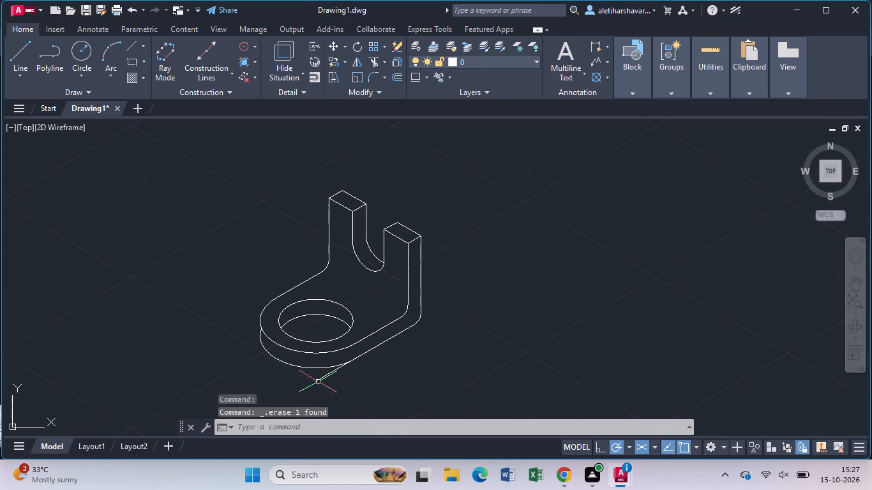
Replace the base's overlong lower edge line with one running from the rounded end's arc to the outer bend arc.
left_click(319, 381)
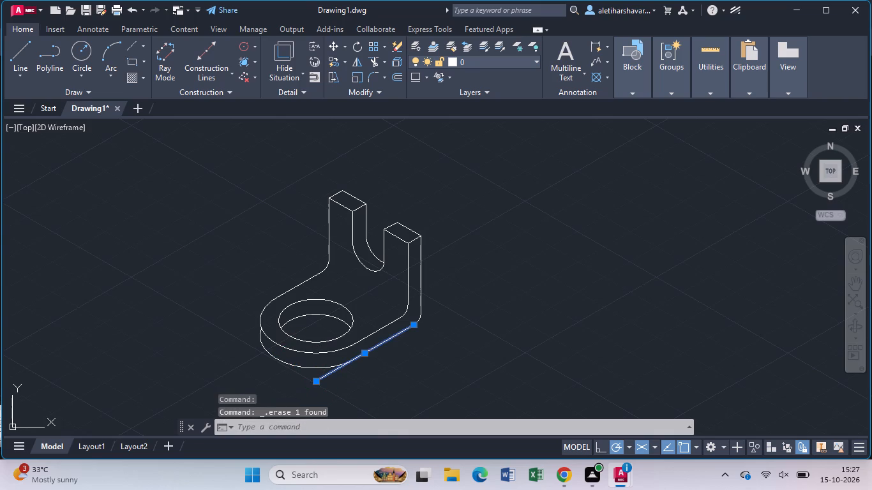
key("Delete")
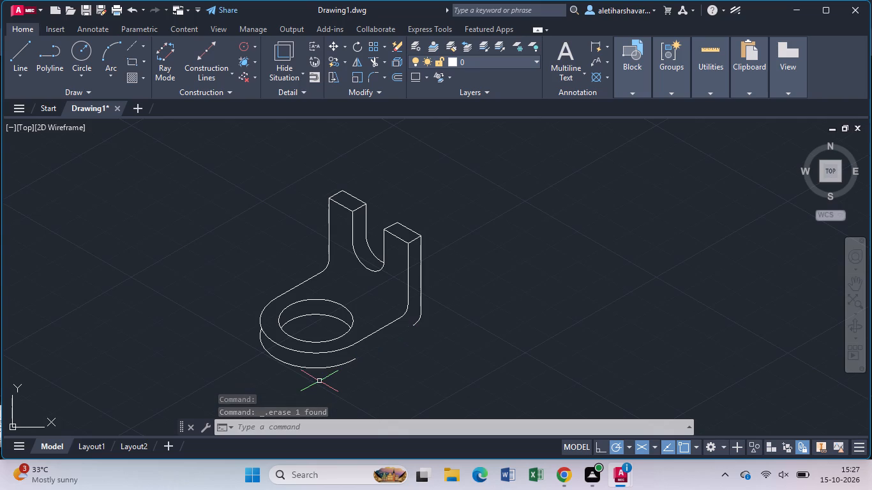
key("l")
key("Return")
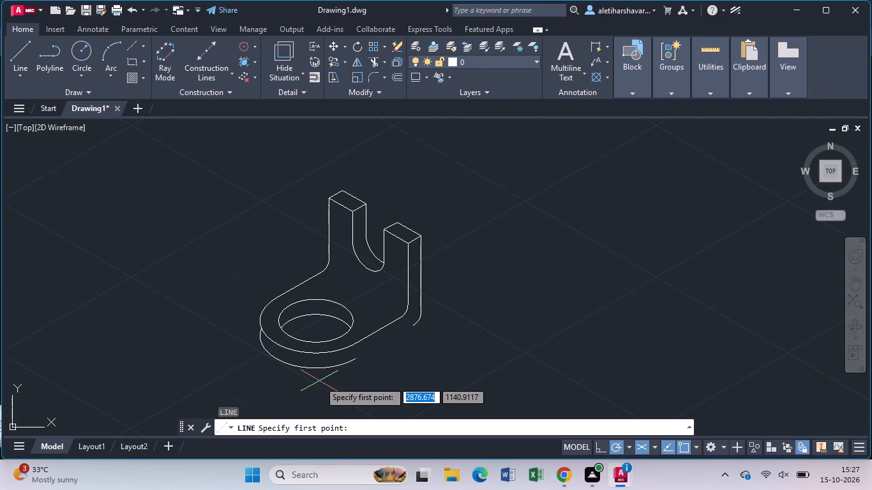
left_click(360, 357)
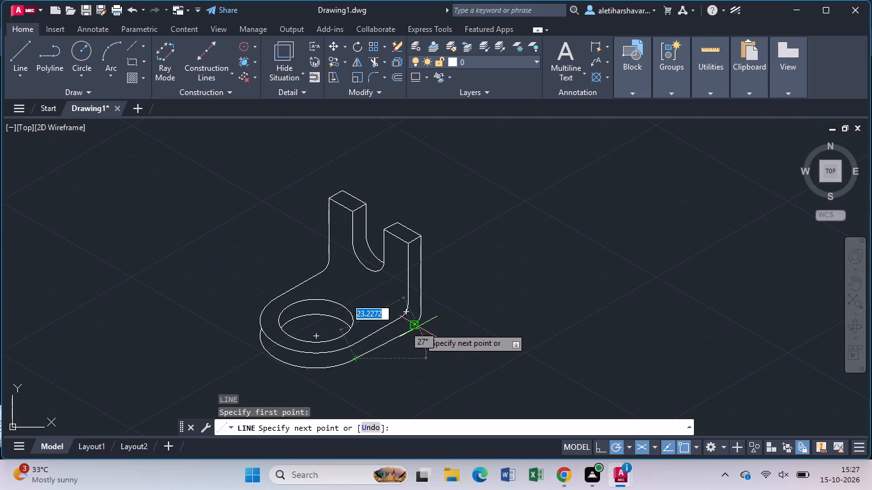
left_click(415, 326)
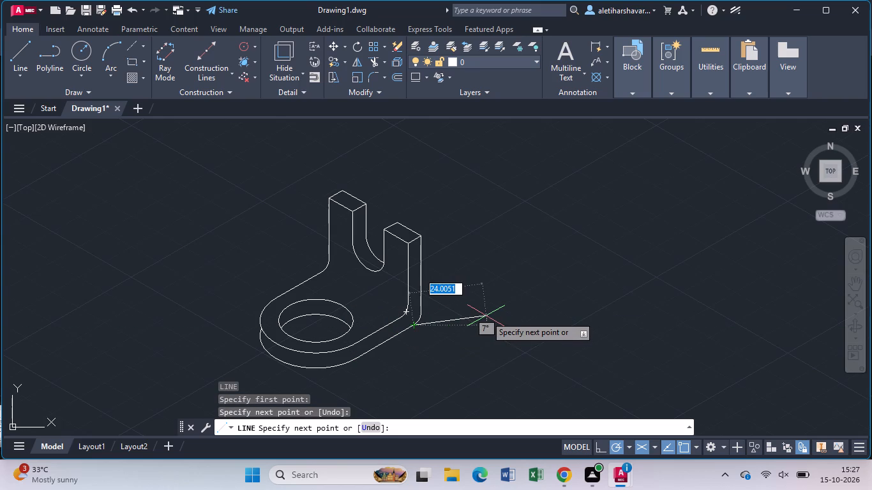
key("Escape")
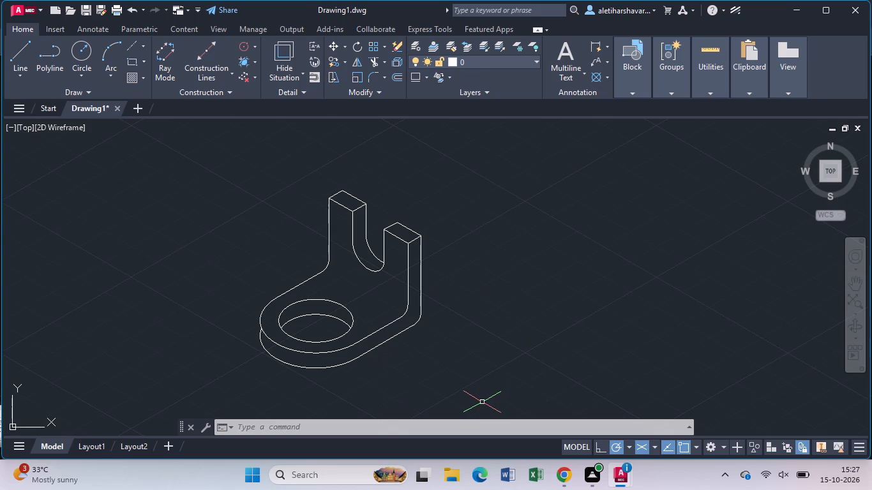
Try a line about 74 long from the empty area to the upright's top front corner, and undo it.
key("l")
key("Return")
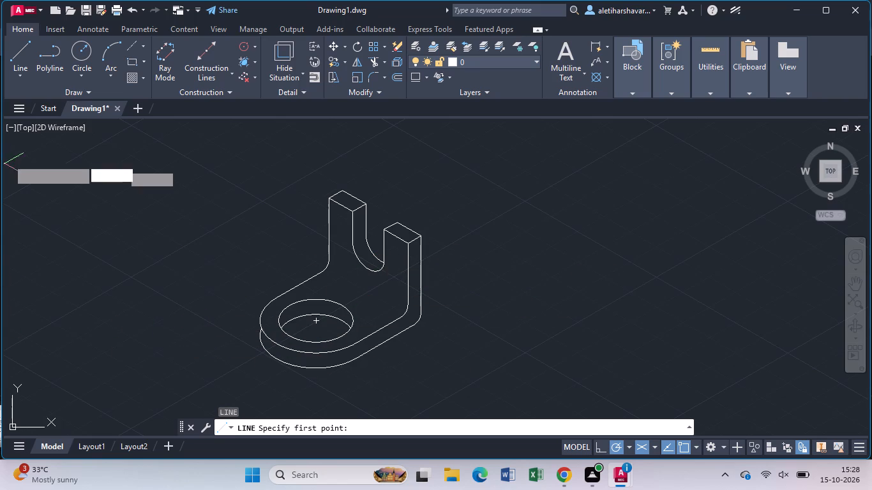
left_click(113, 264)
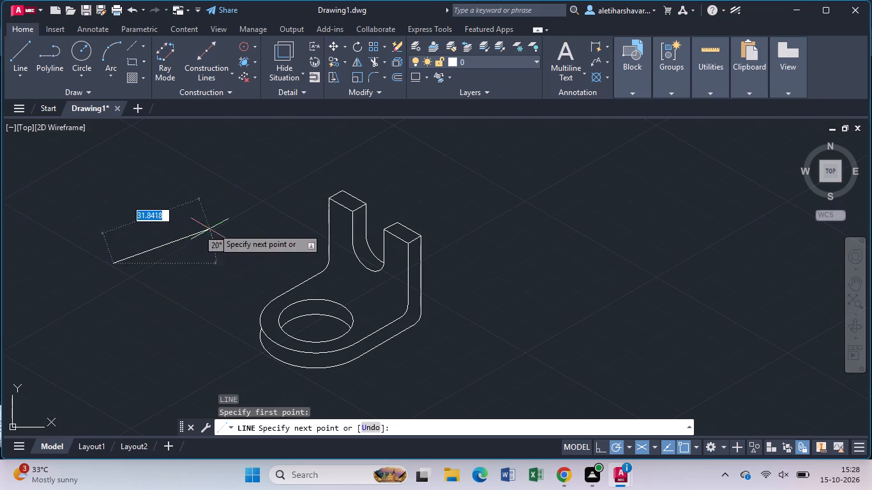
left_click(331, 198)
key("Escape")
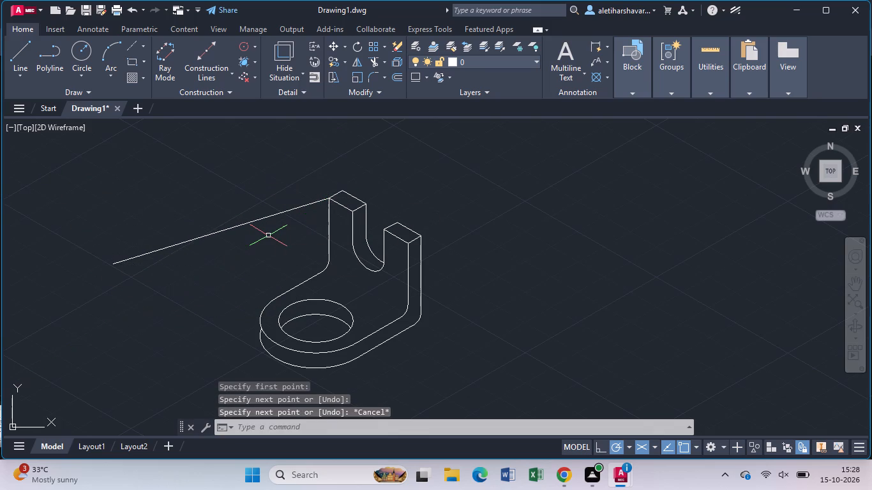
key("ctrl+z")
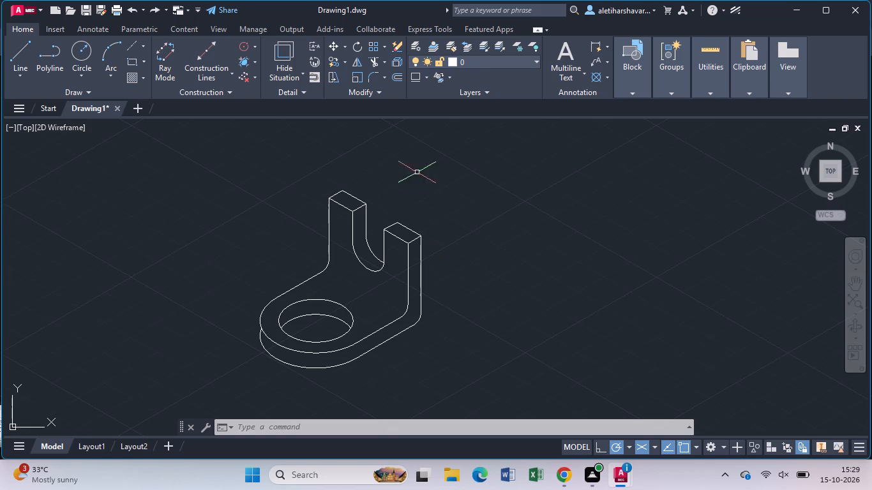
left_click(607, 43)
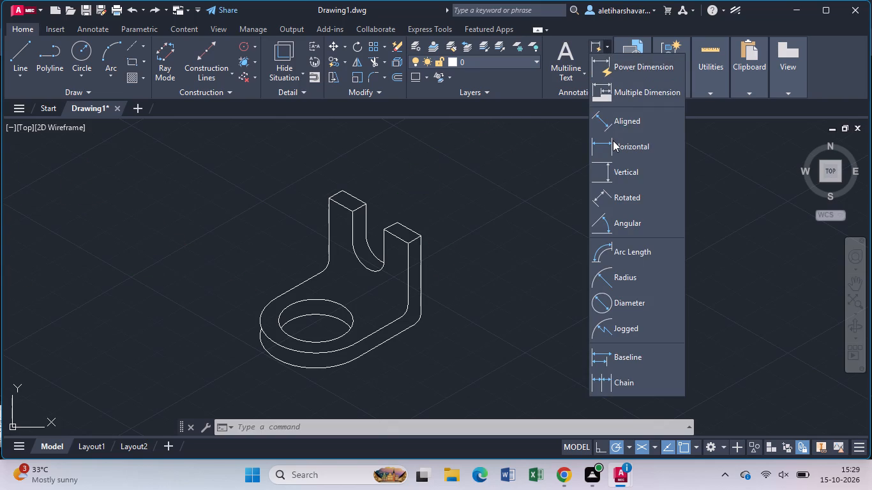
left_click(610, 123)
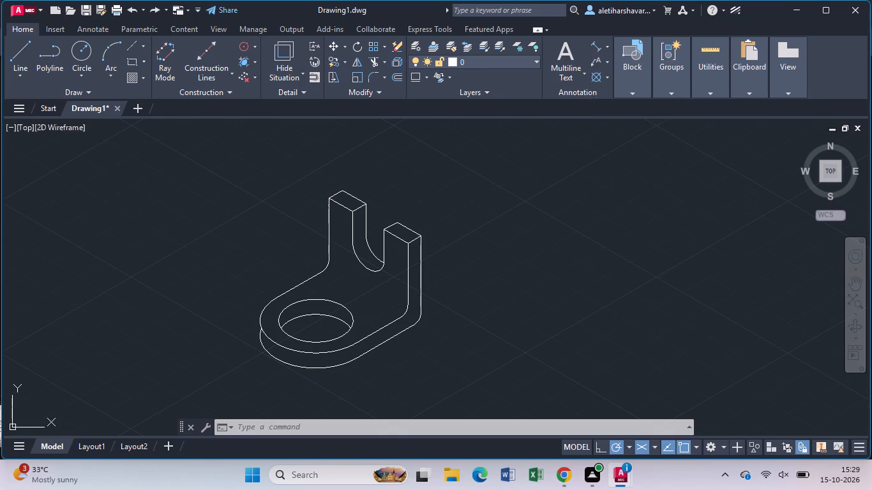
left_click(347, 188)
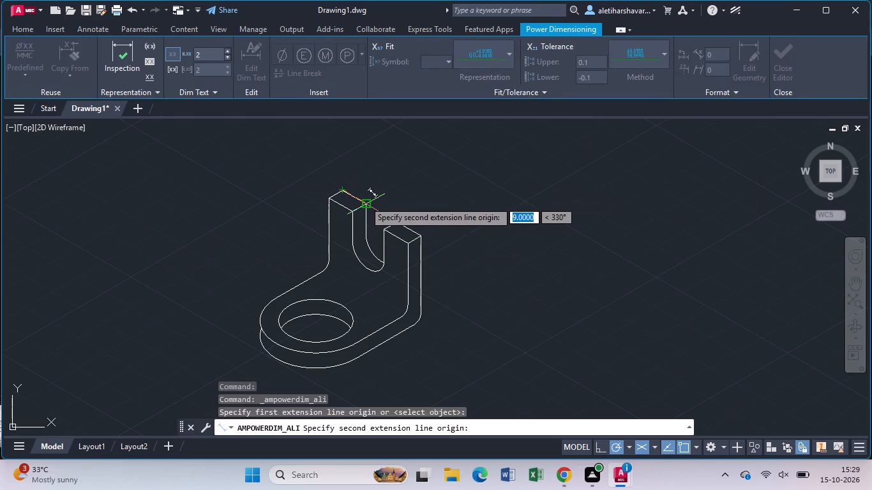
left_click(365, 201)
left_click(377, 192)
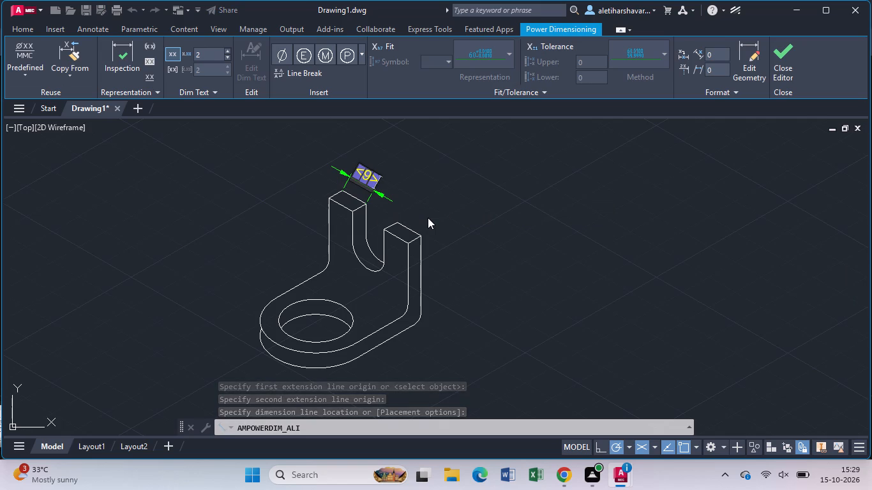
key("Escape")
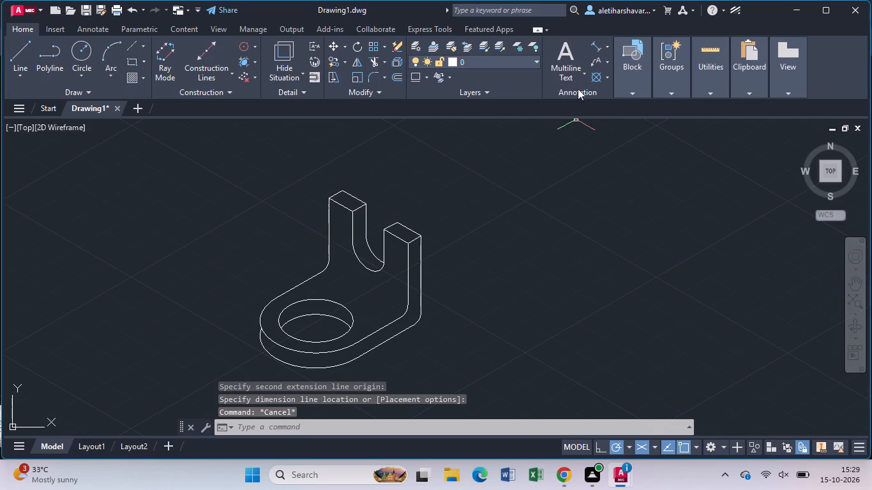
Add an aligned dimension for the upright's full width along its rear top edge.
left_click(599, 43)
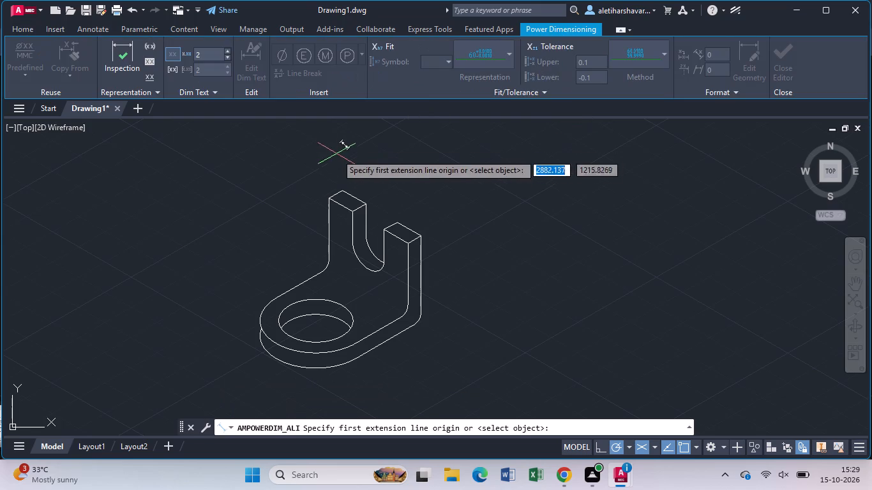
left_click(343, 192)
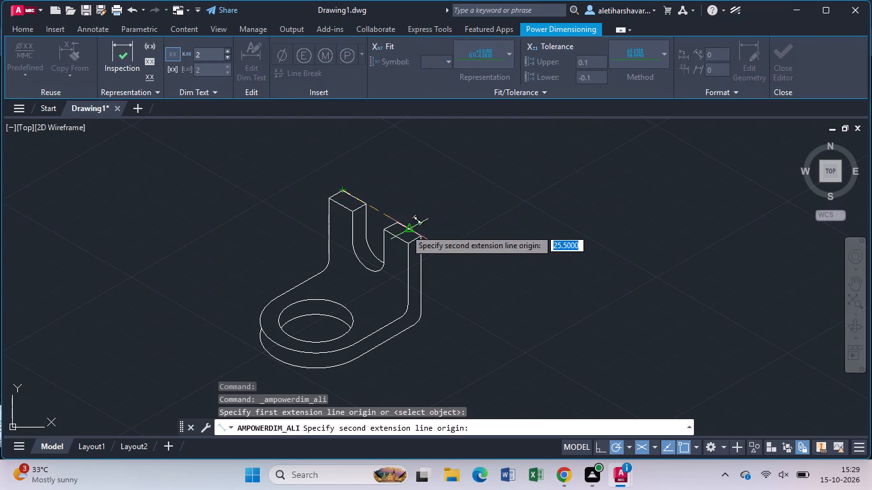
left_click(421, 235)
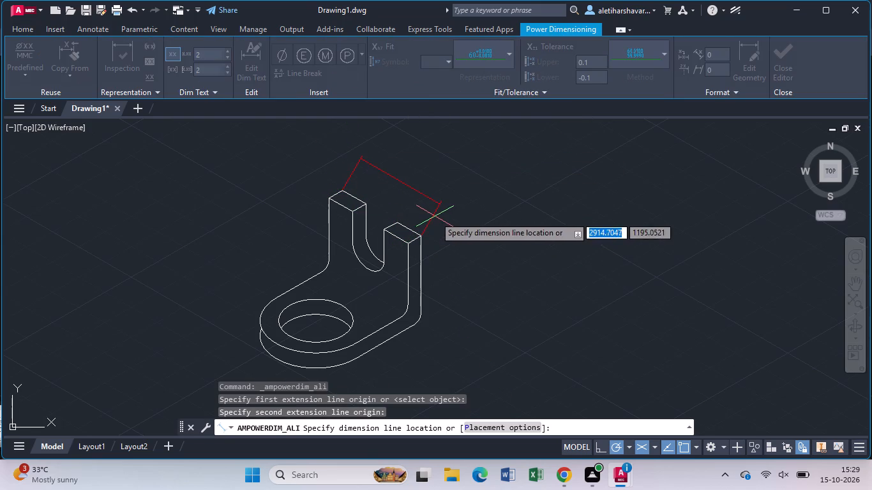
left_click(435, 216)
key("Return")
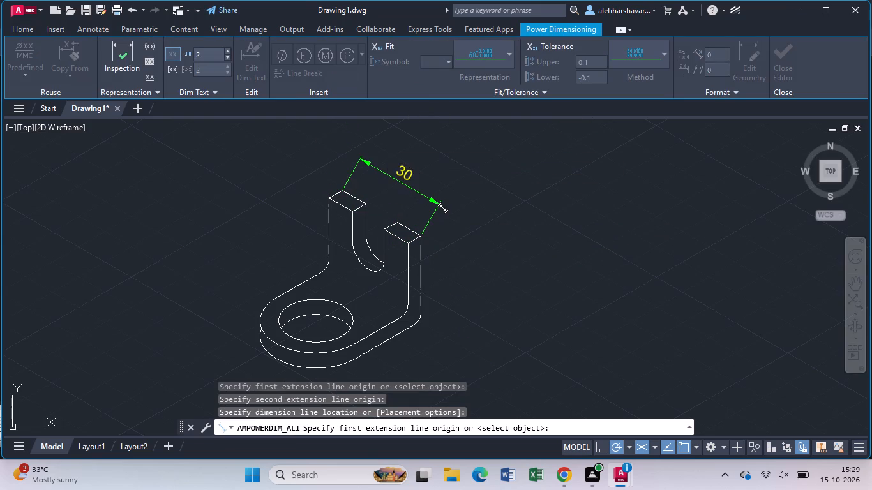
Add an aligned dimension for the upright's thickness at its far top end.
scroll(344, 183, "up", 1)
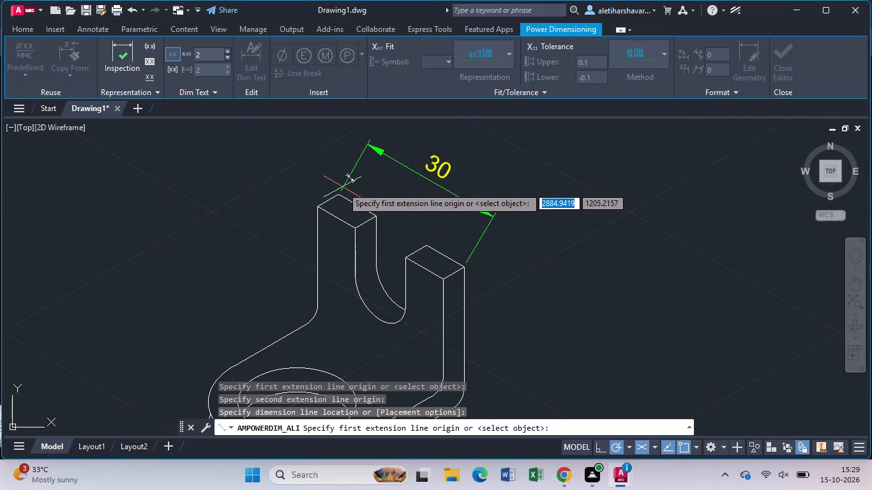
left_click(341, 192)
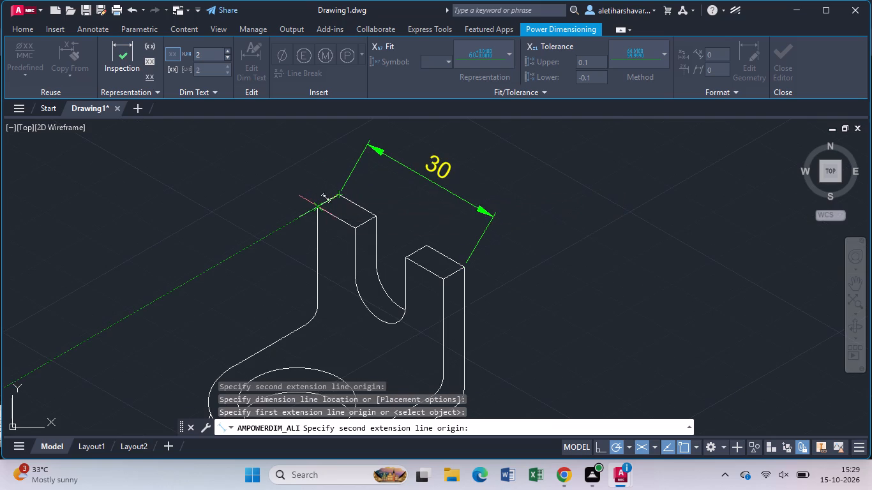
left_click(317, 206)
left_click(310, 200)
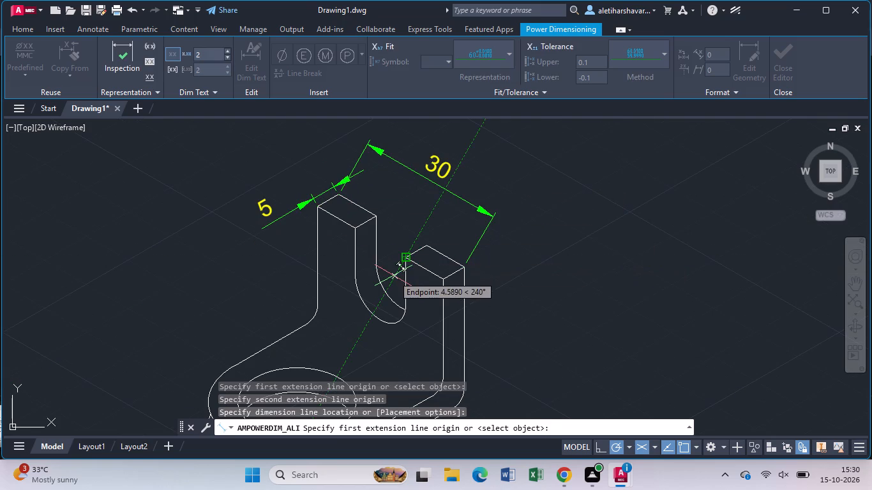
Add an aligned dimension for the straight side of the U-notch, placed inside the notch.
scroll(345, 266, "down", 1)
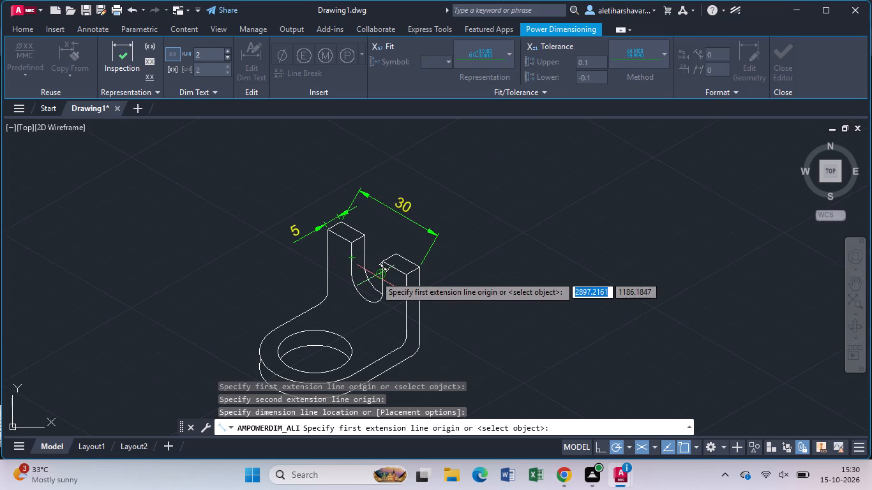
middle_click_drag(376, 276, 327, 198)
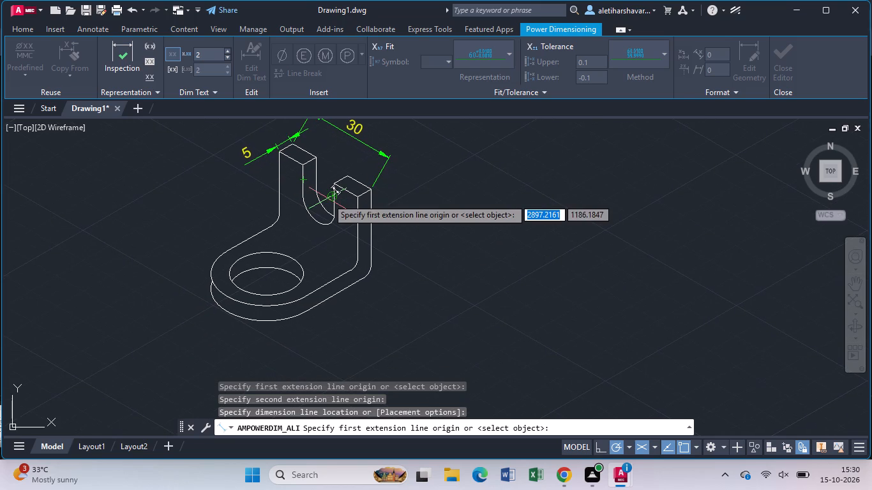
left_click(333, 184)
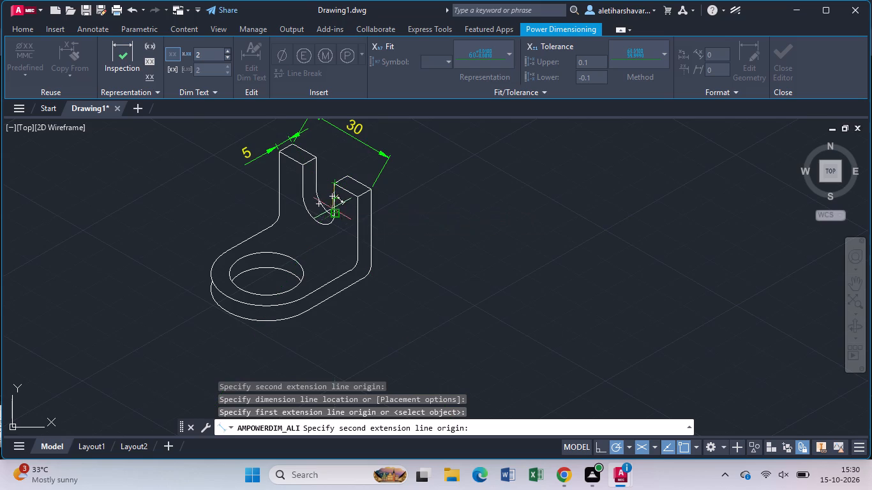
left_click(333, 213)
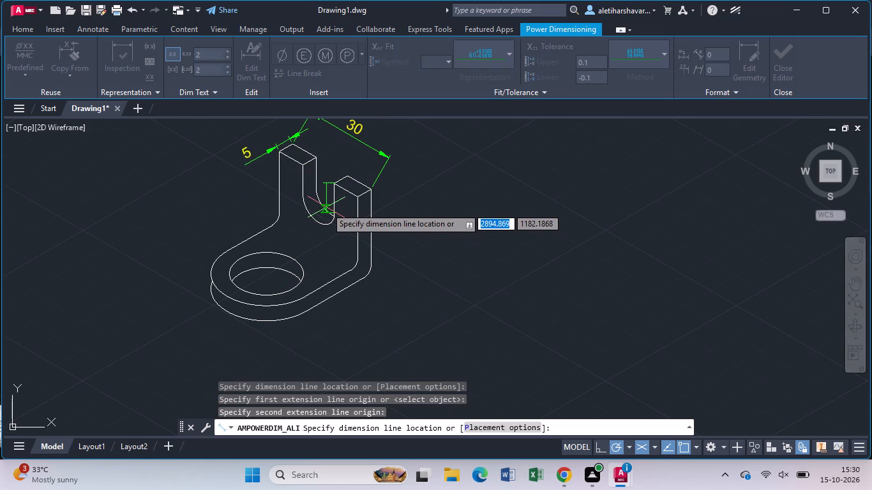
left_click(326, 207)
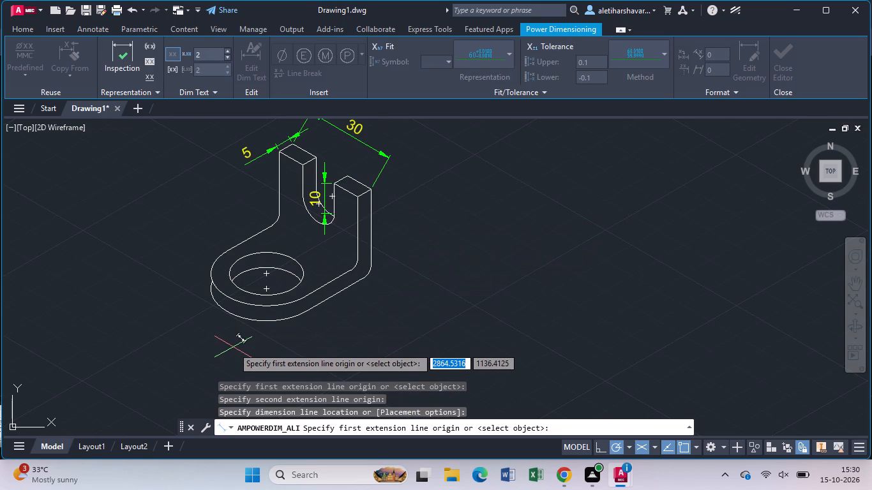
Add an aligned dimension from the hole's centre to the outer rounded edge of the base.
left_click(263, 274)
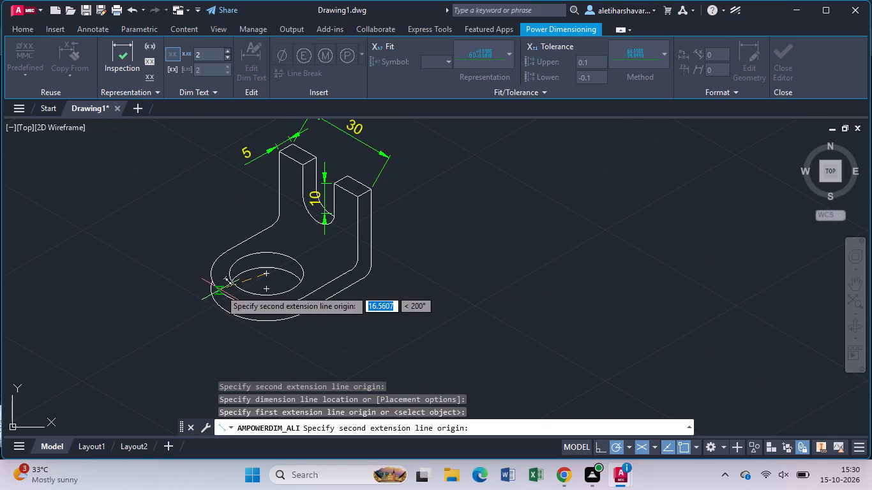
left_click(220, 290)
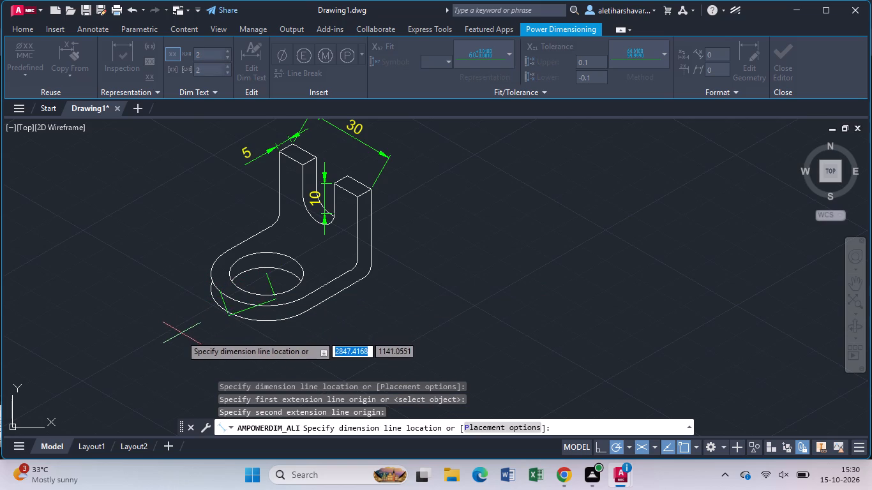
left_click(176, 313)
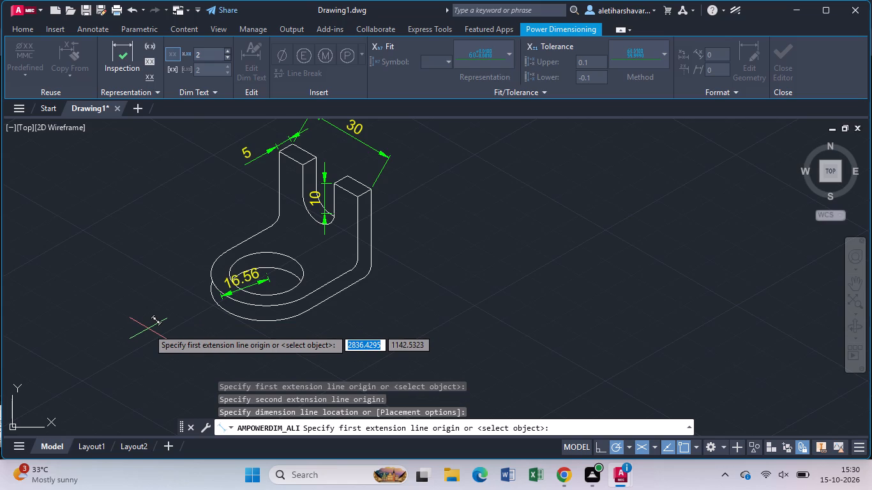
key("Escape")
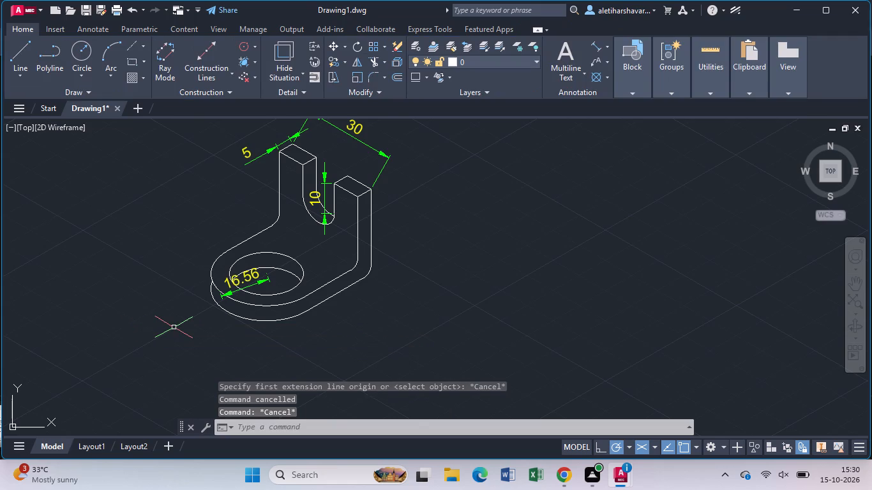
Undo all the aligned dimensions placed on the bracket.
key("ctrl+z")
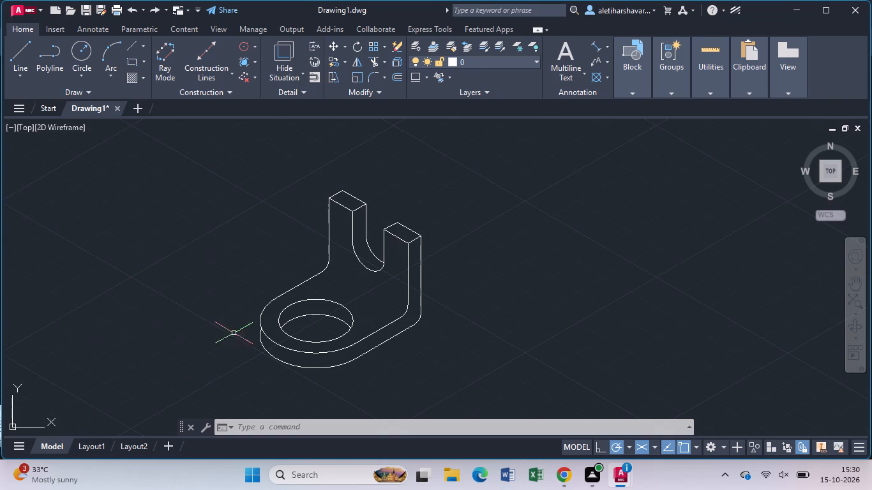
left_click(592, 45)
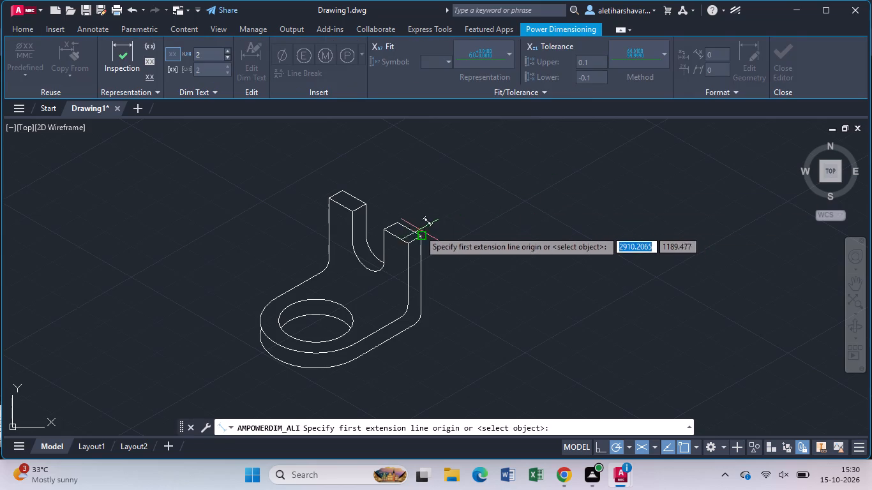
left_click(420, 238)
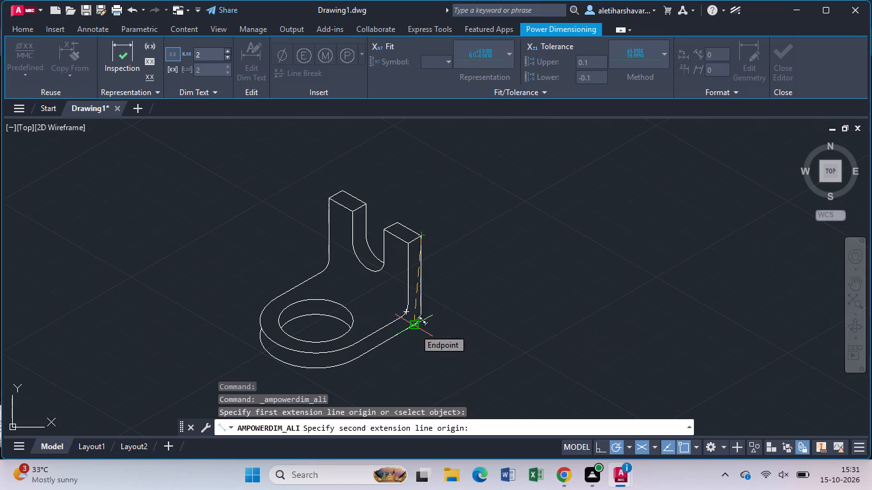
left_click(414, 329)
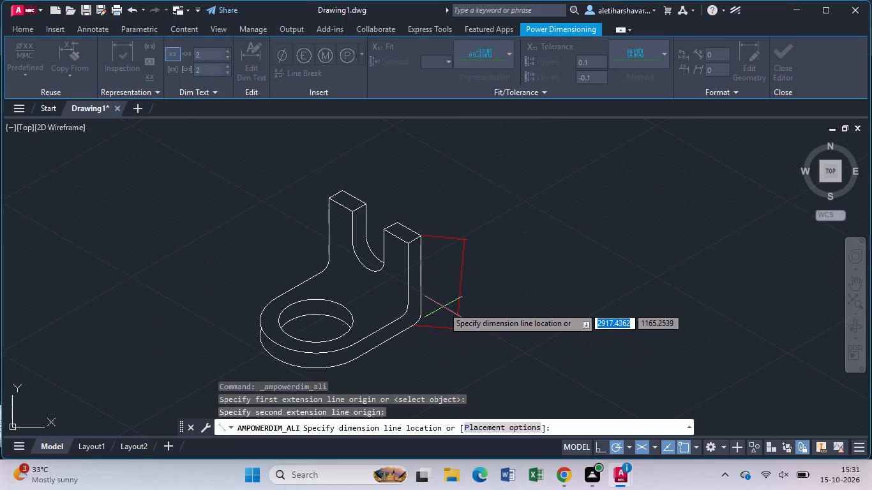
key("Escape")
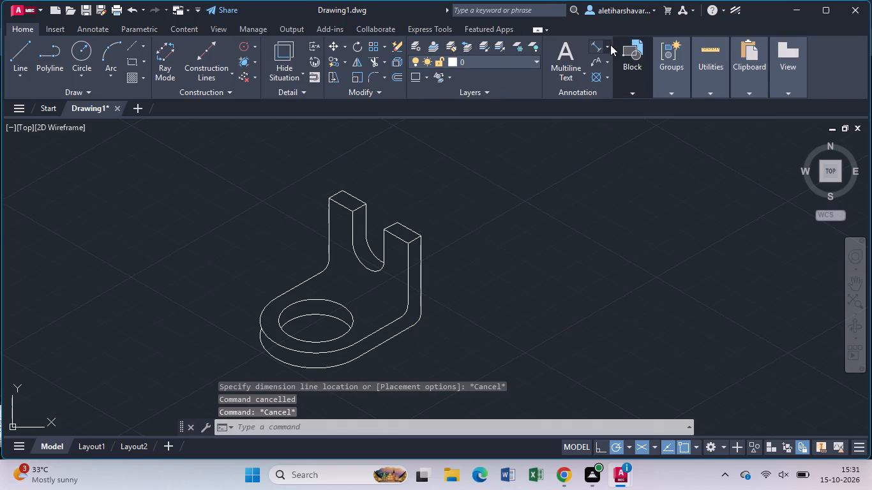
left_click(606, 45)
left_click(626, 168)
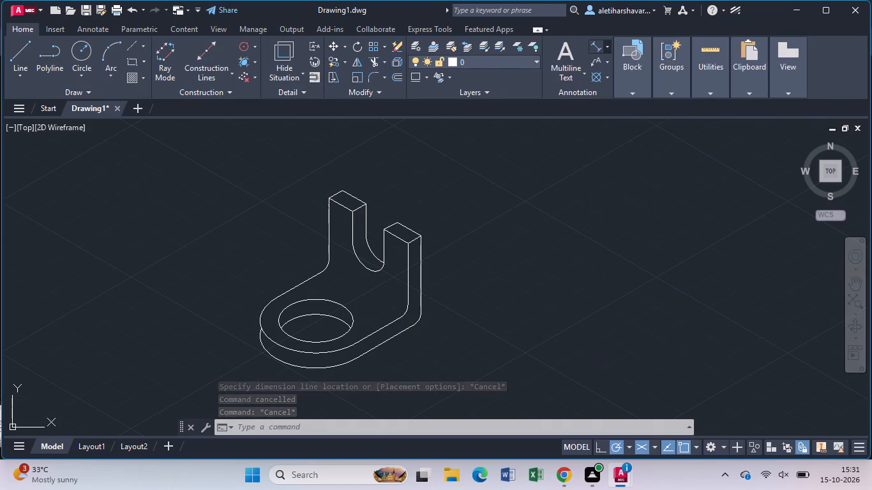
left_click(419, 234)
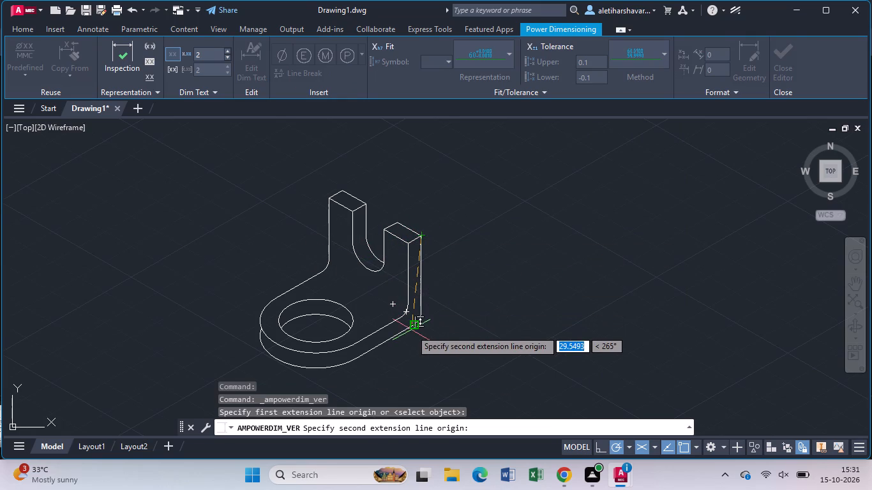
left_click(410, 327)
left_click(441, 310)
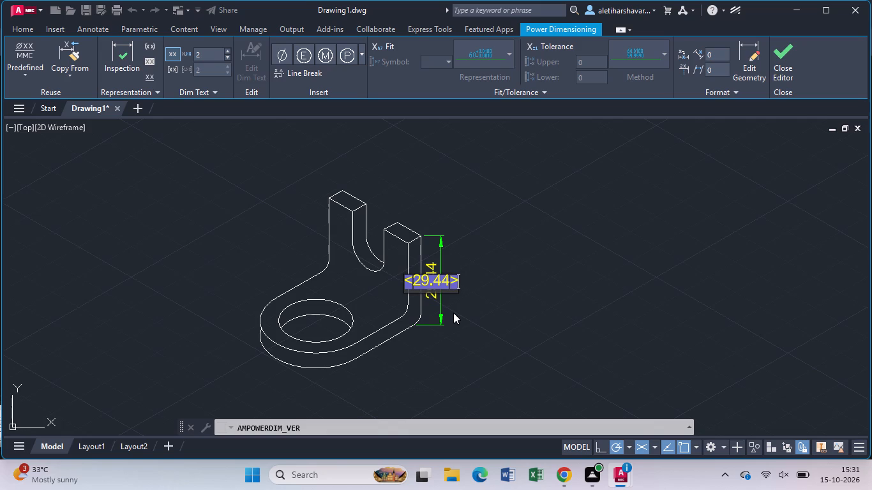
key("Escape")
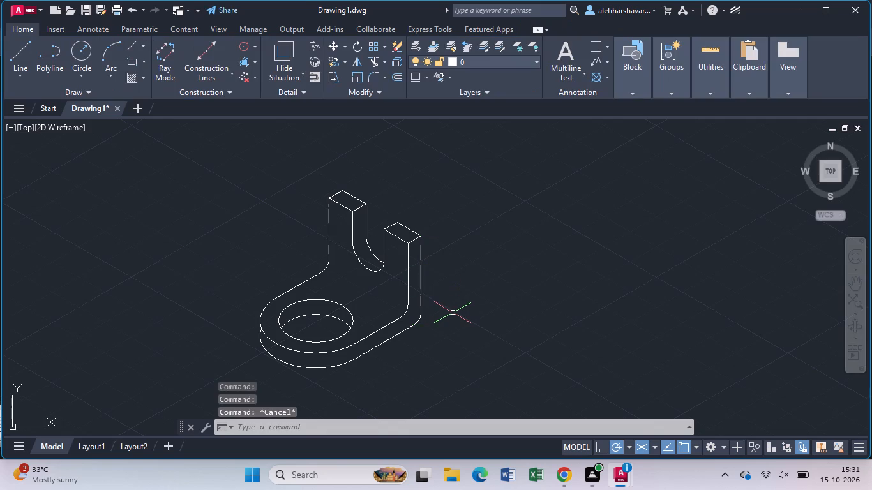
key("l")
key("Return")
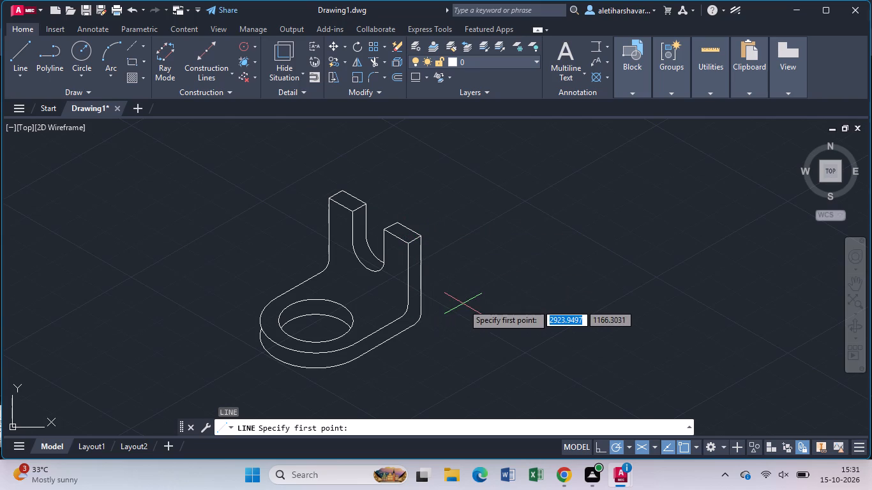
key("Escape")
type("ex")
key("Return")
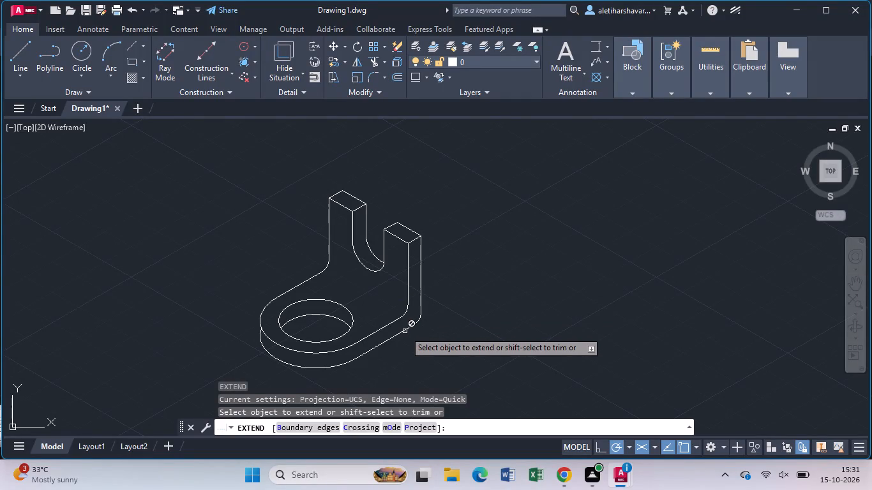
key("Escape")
Draw lines from the upright's near outer top corner: 28 down, 40 along the base at 210°, and about 15 back to the base's rounded edge.
key("l")
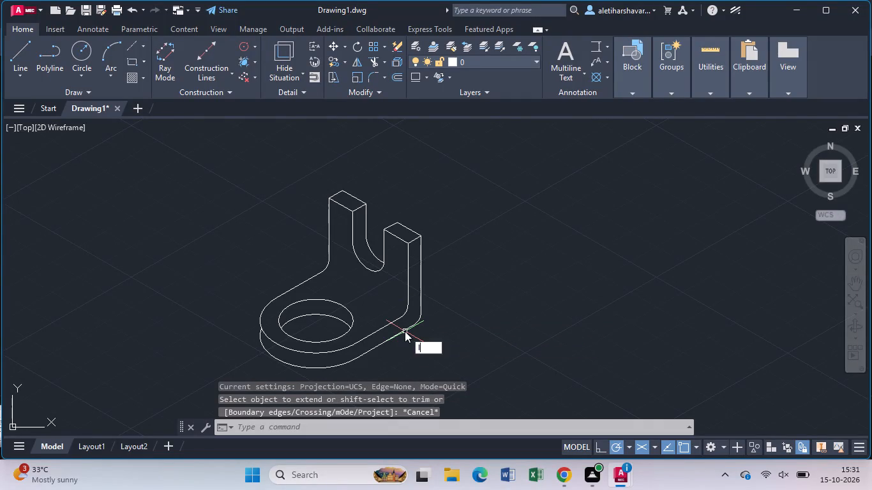
key("Return")
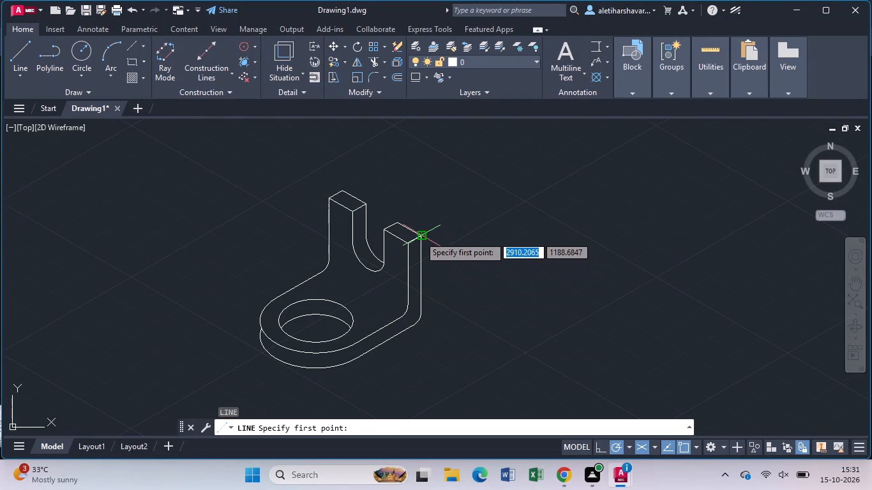
left_click(419, 236)
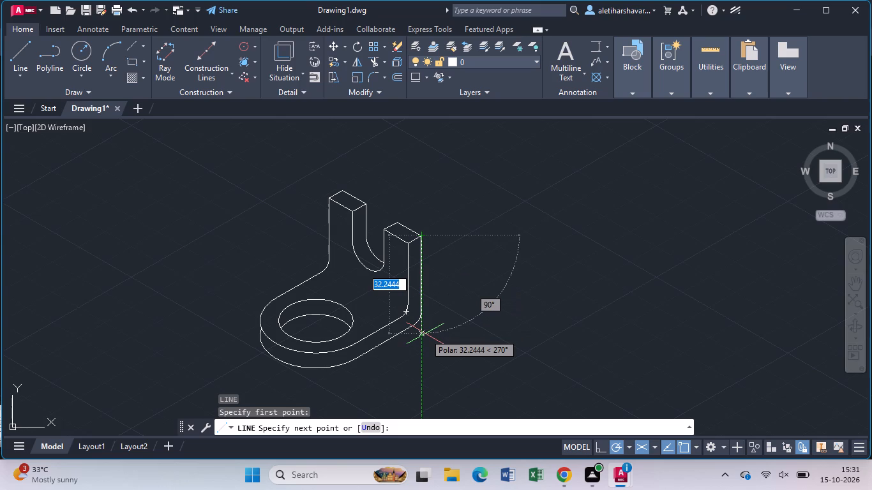
key("2")
key("8")
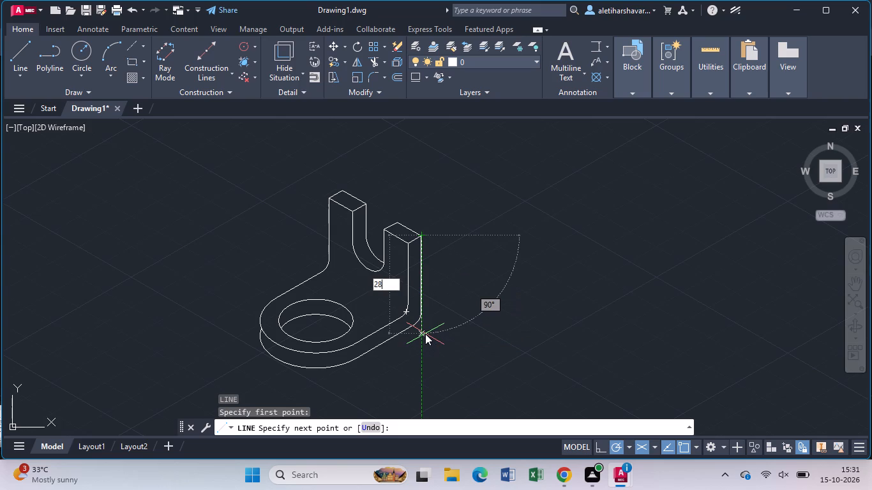
key("Return")
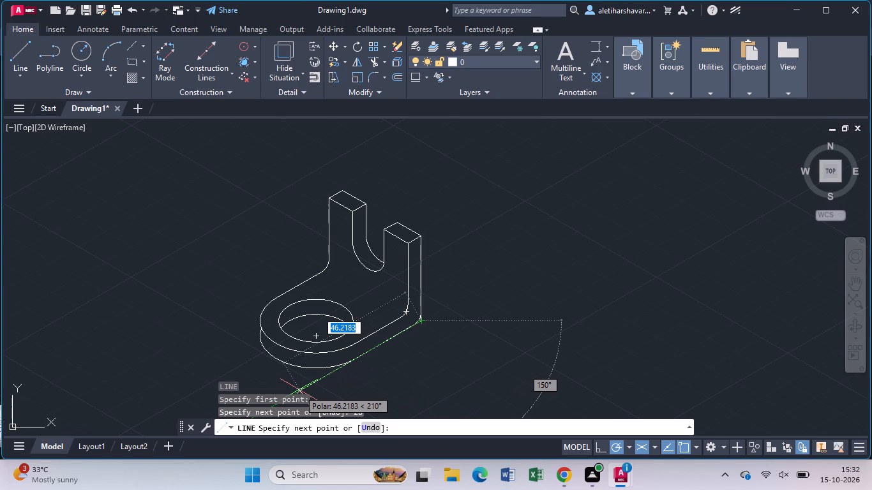
key("4")
key("0")
key("Return")
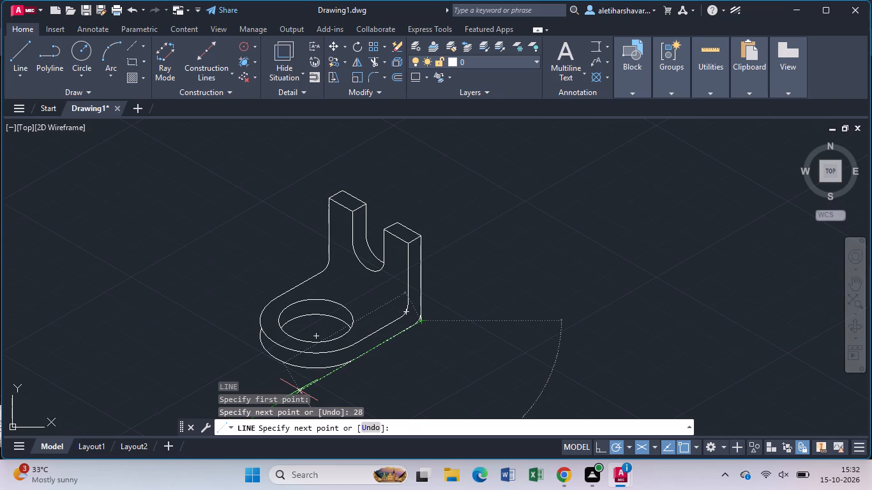
left_click(272, 354)
key("Escape")
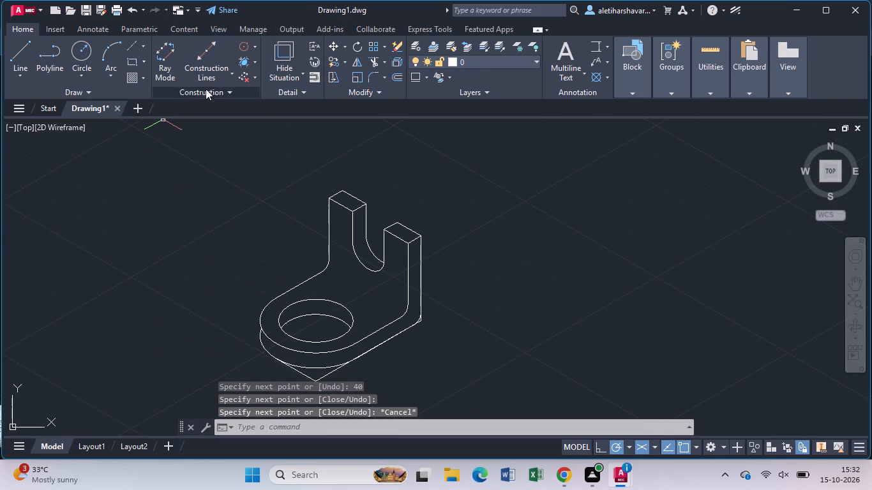
Add a vertical dimension for the upright's full height, from its outer top corner to the new bottom corner, placed outside the bracket.
left_click(597, 47)
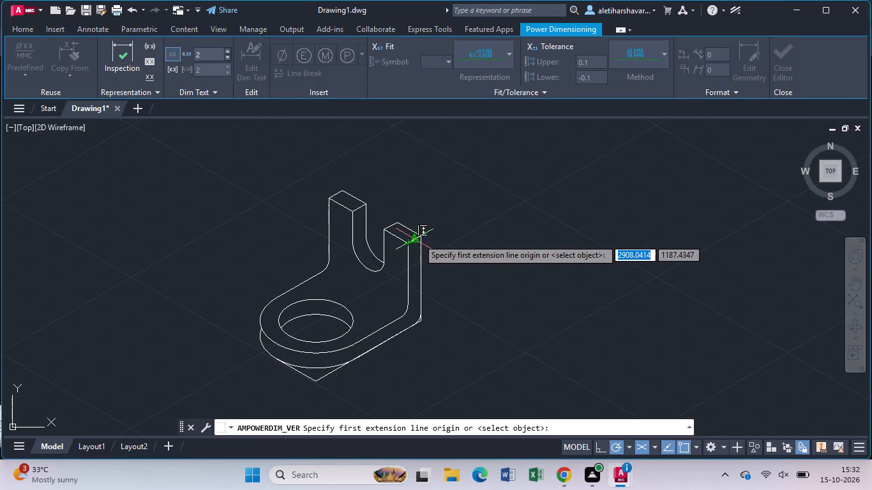
scroll(417, 242, "up", 2)
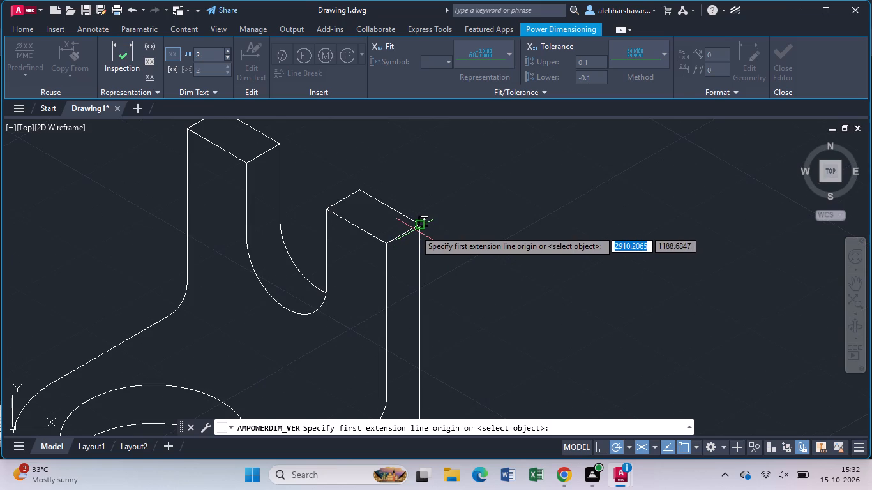
left_click(415, 230)
scroll(426, 321, "down", 2)
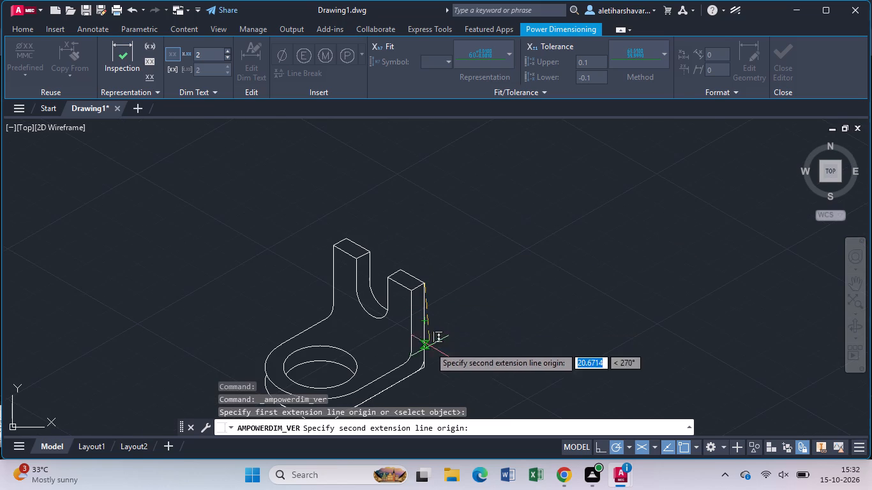
left_click(430, 369)
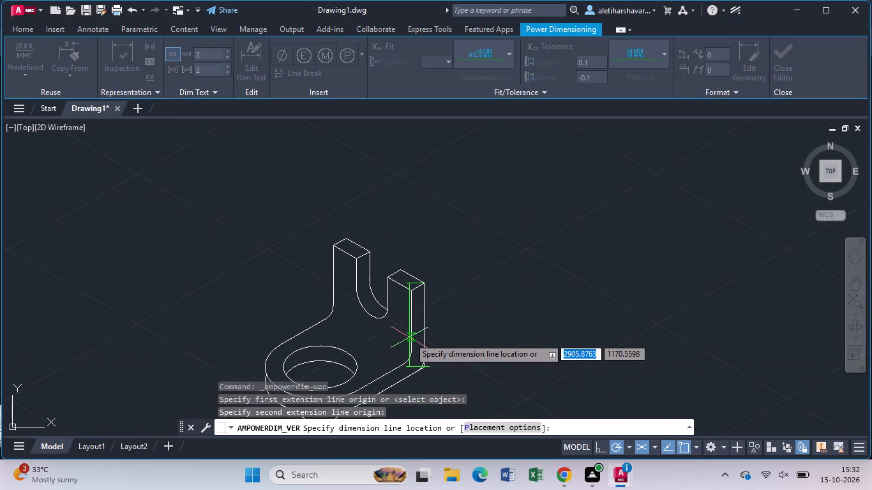
middle_click_drag(435, 366, 409, 331)
middle_click(393, 301)
middle_click(393, 301)
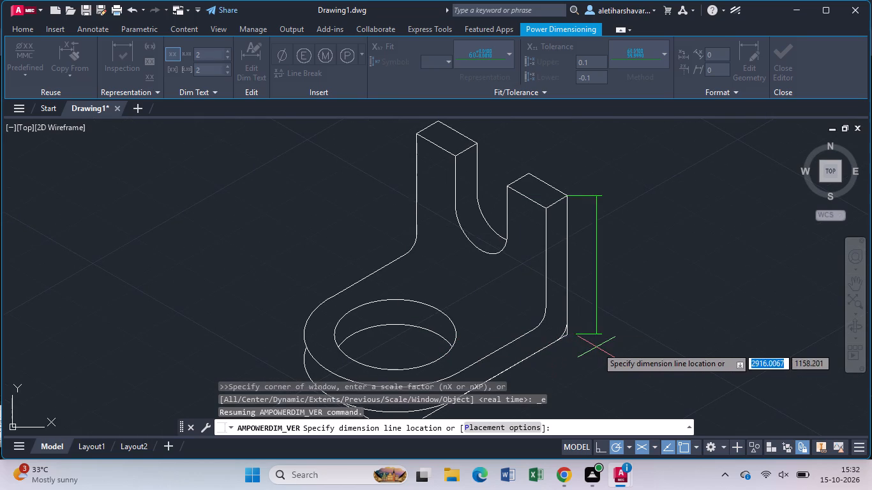
left_click(612, 349)
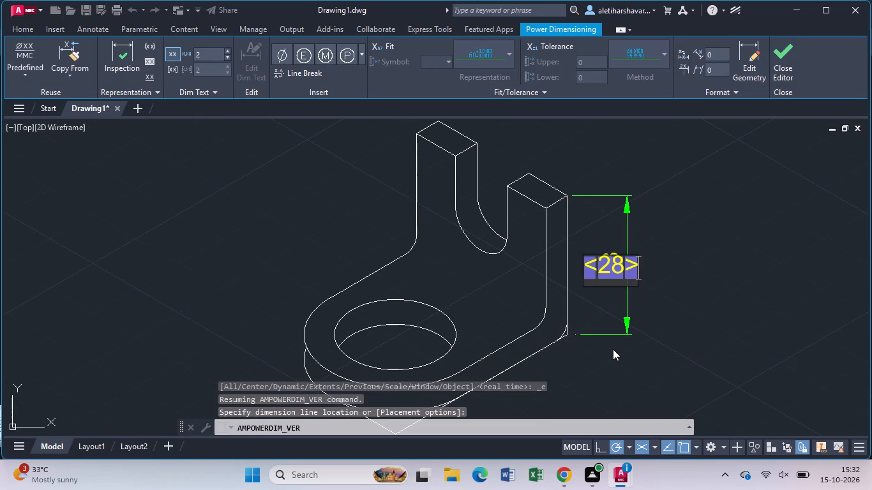
key("Return")
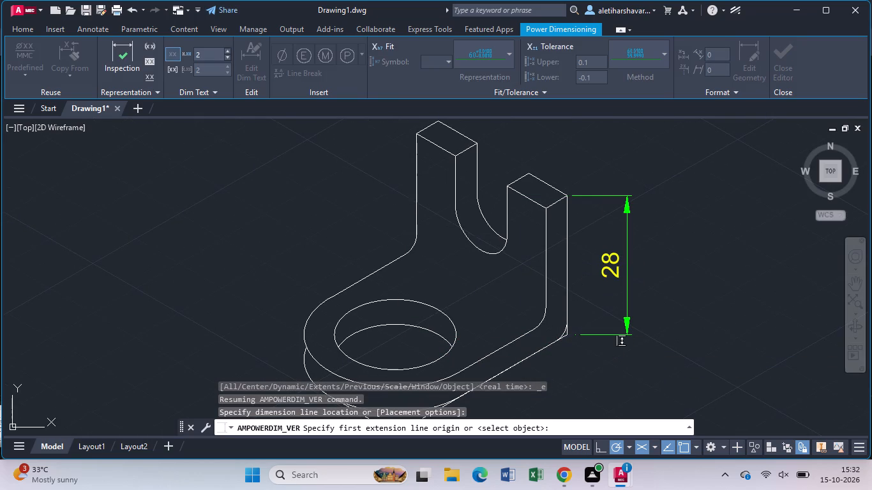
middle_click_drag(549, 376, 584, 345)
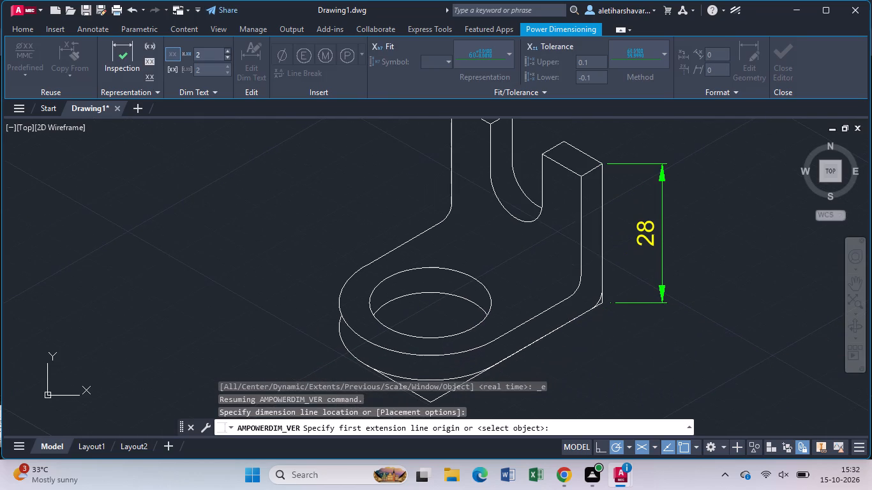
key("Escape")
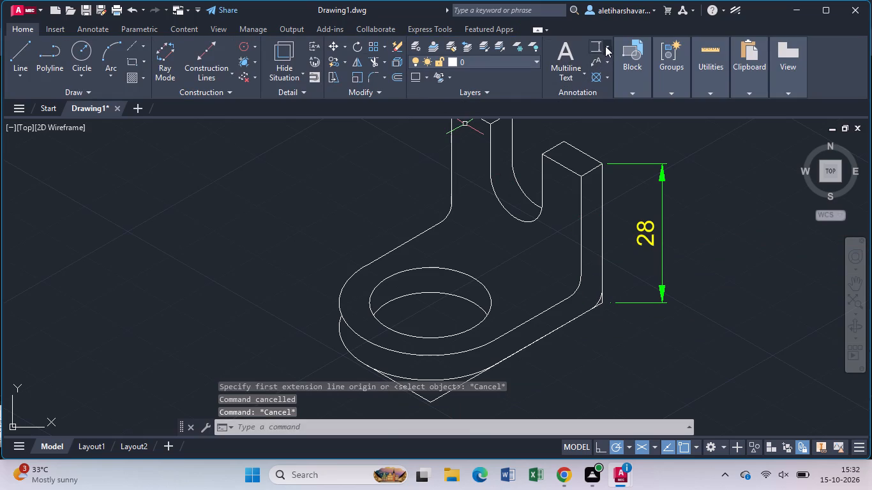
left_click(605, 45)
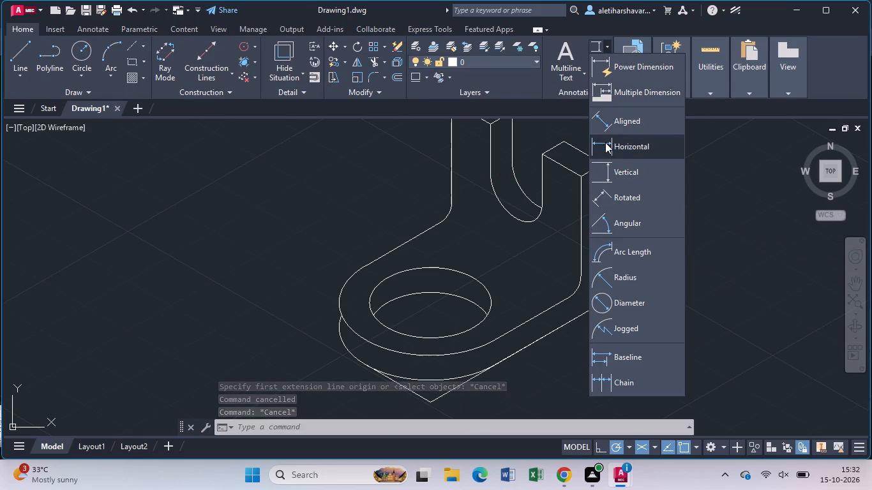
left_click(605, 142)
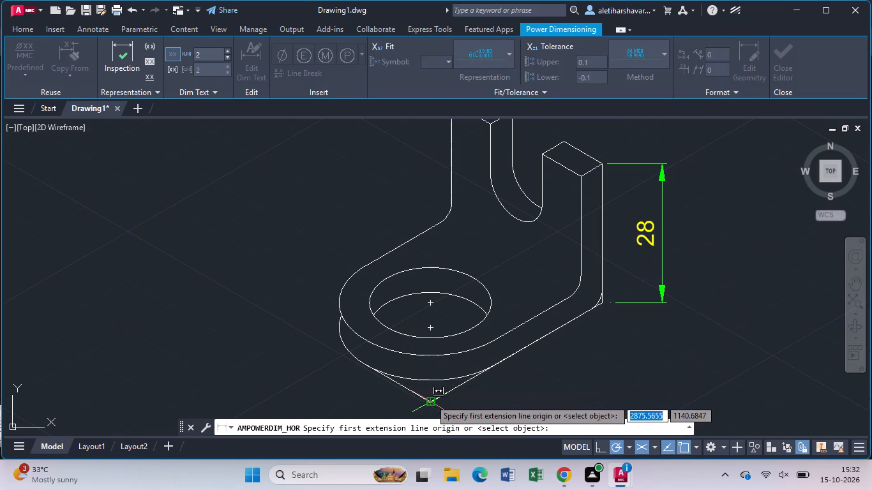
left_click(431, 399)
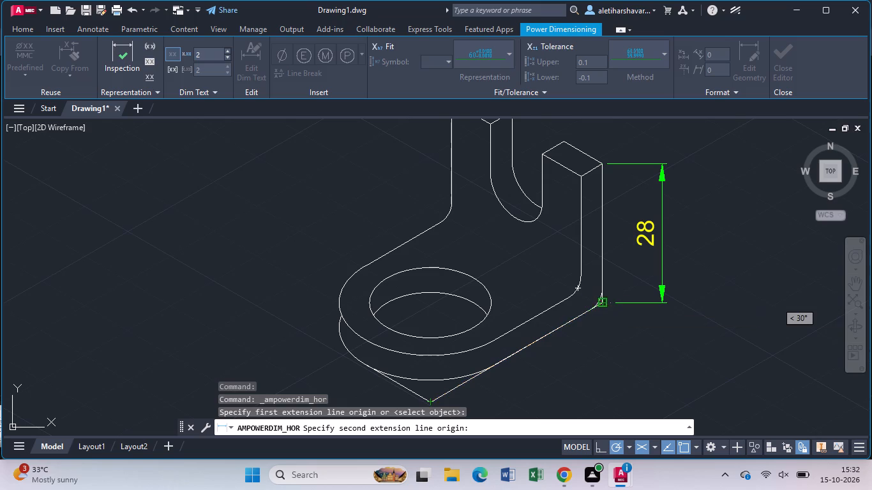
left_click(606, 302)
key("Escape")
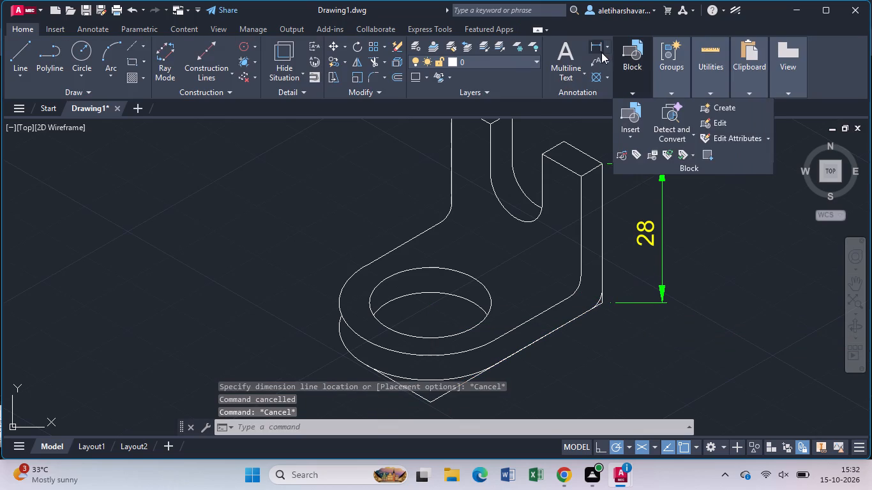
Add an aligned dimension for the base's full length between the two constructed bottom corners, placed outside the base's lower edge.
left_click(606, 45)
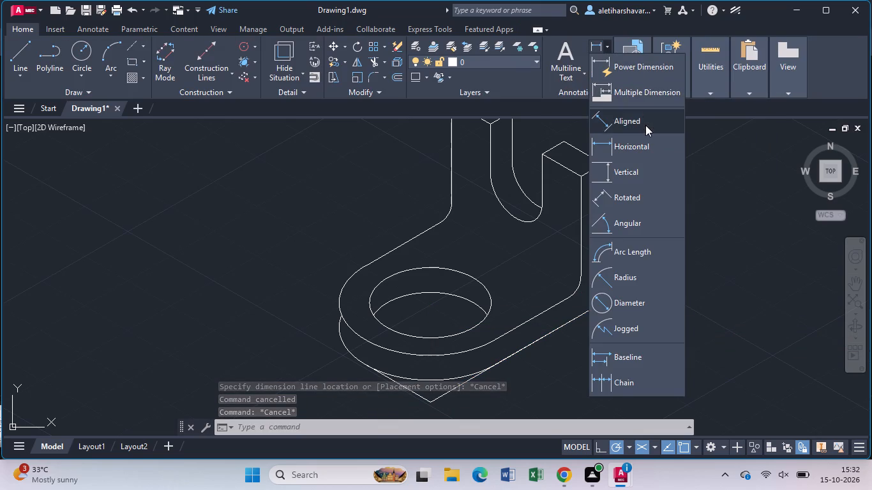
left_click(645, 125)
left_click(429, 402)
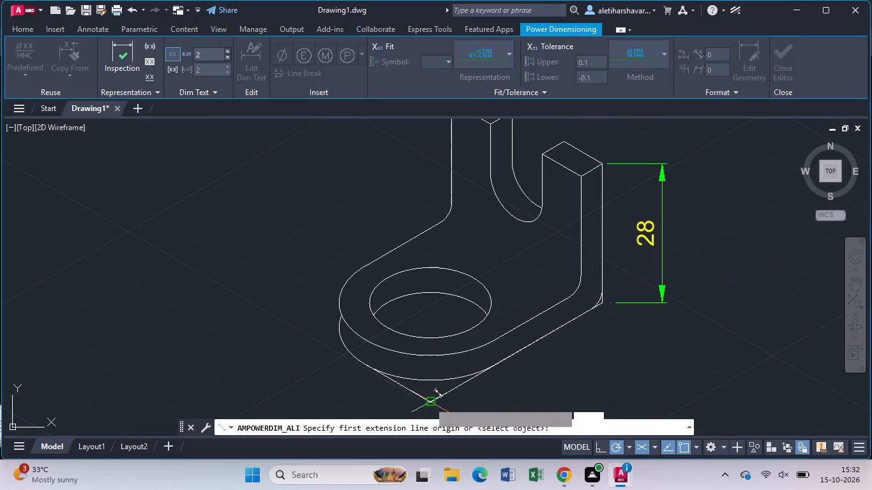
left_click(607, 306)
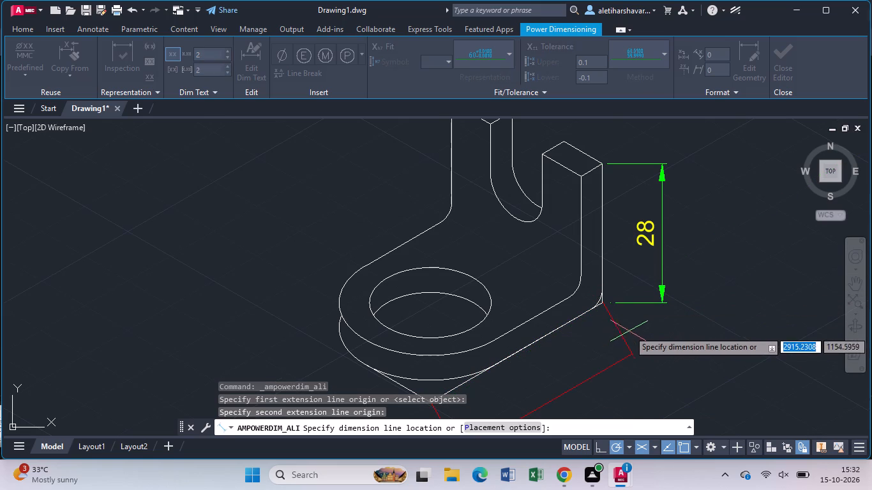
left_click(627, 320)
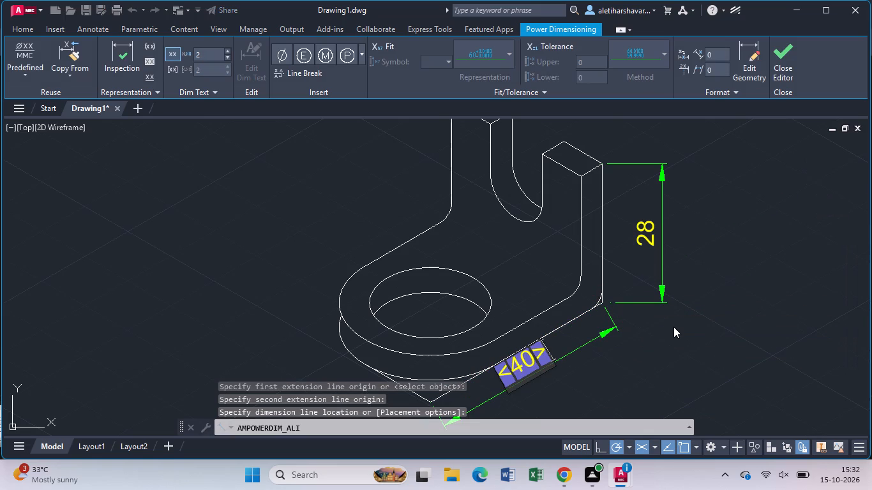
key("Return")
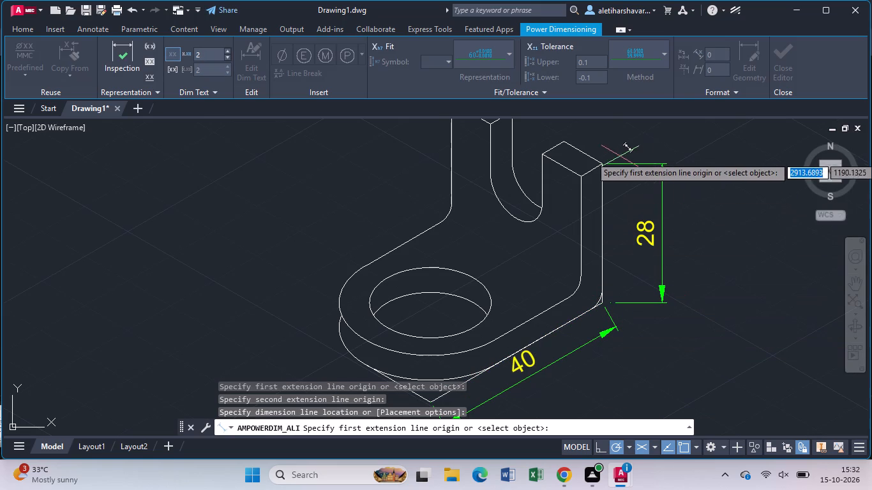
Add an aligned dimension for the upright's thickness along the short top edge at its near outer corner, placed close to that edge.
left_click(602, 161)
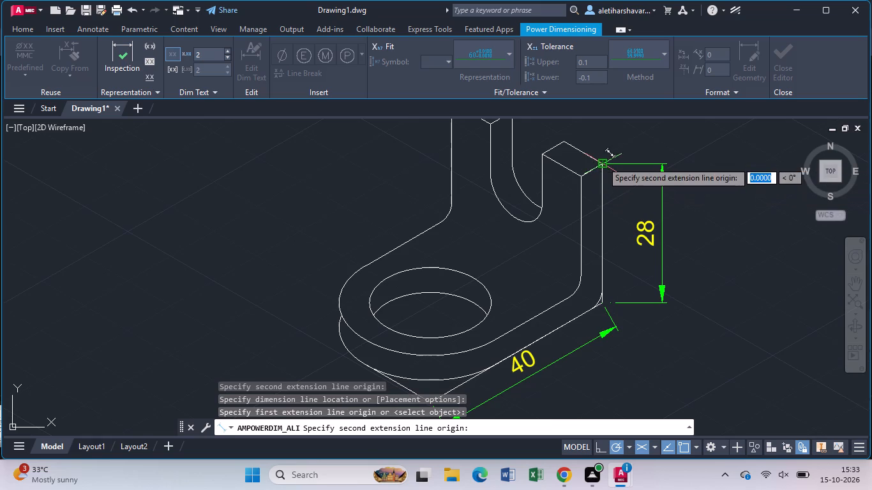
left_click(583, 172)
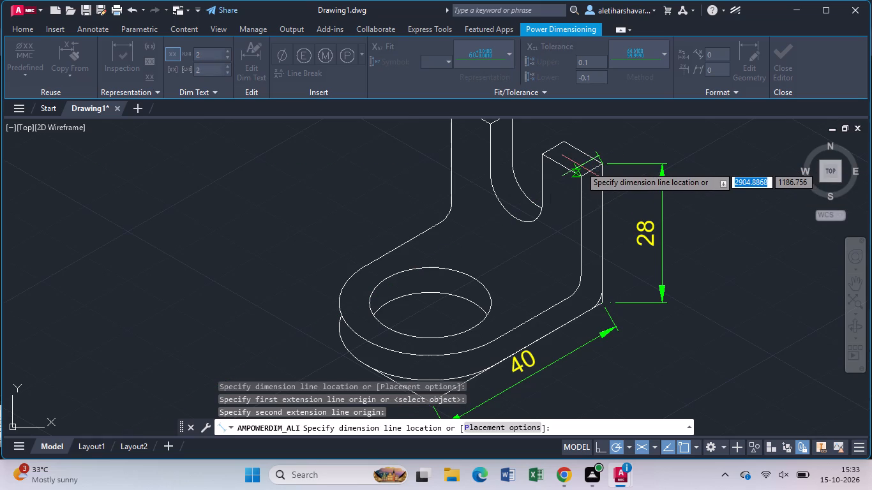
left_click(580, 169)
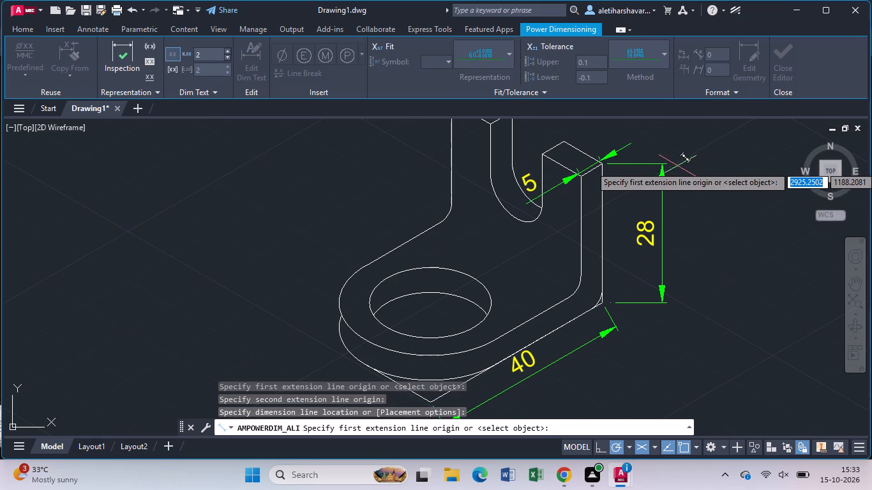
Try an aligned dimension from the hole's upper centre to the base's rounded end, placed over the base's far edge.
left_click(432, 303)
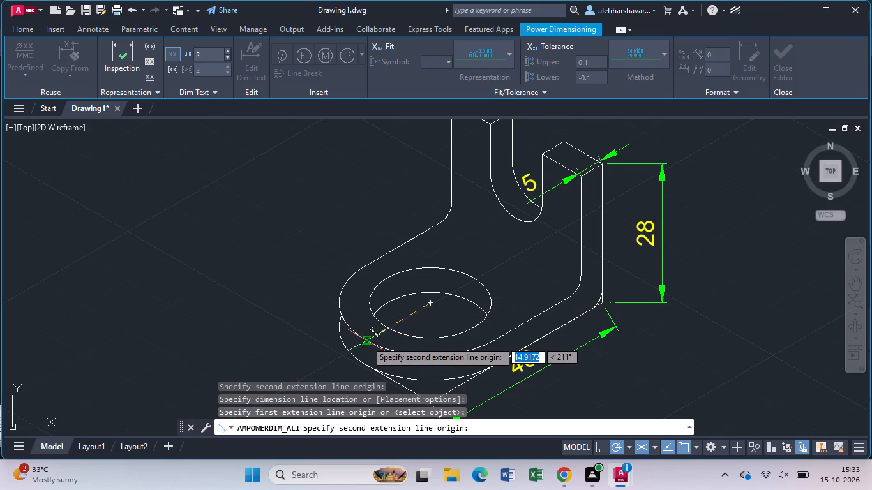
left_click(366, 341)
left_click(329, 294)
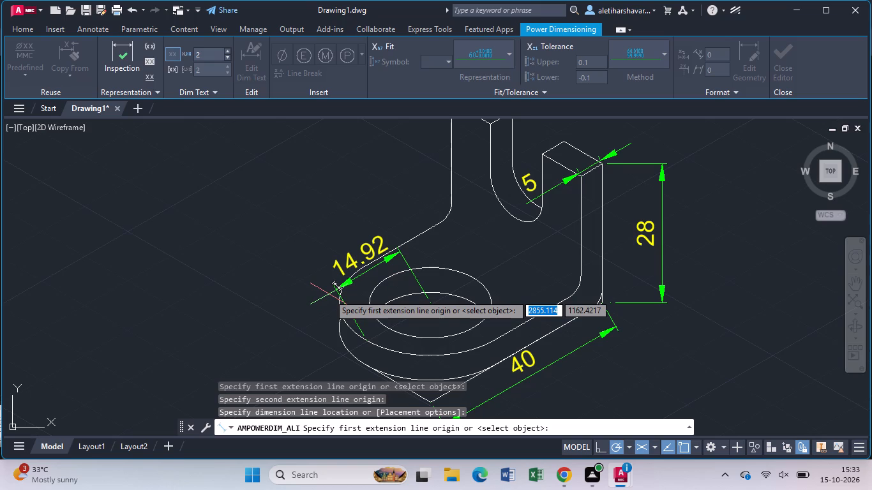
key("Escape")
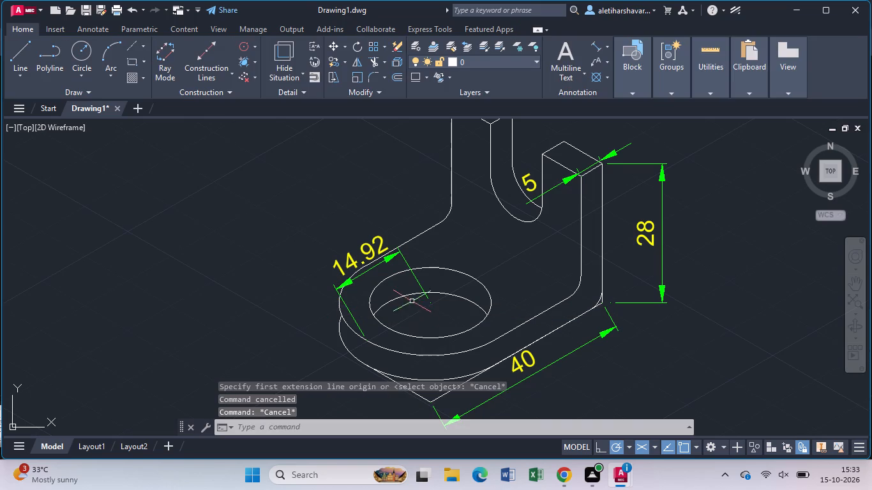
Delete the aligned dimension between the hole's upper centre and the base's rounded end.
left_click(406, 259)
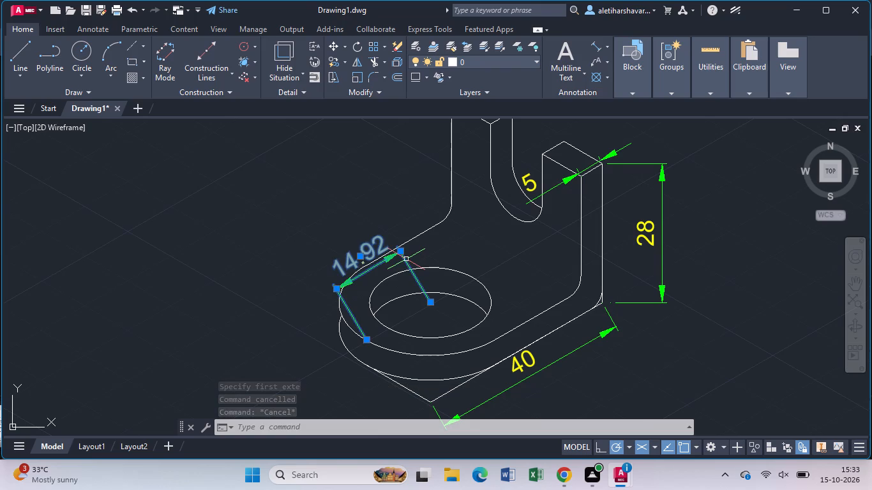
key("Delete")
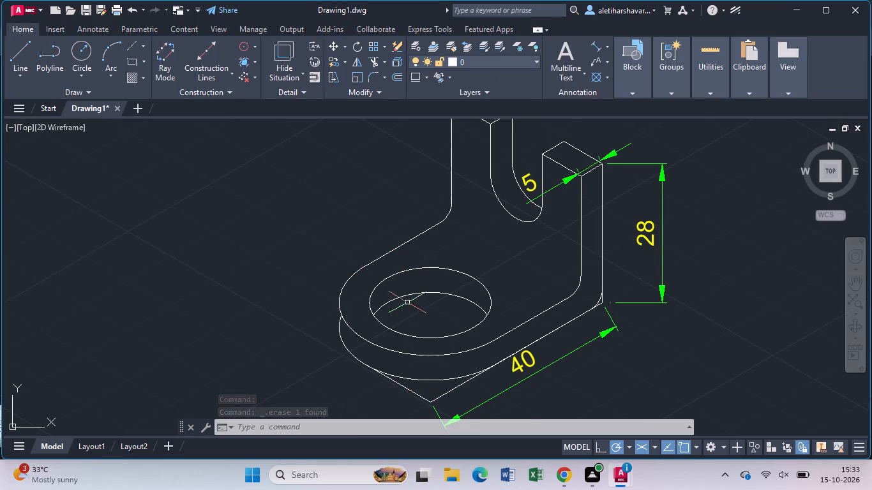
Add an aligned dimension from the base's lower rounded edge to the hole's lower centre, placed below the base.
left_click(596, 47)
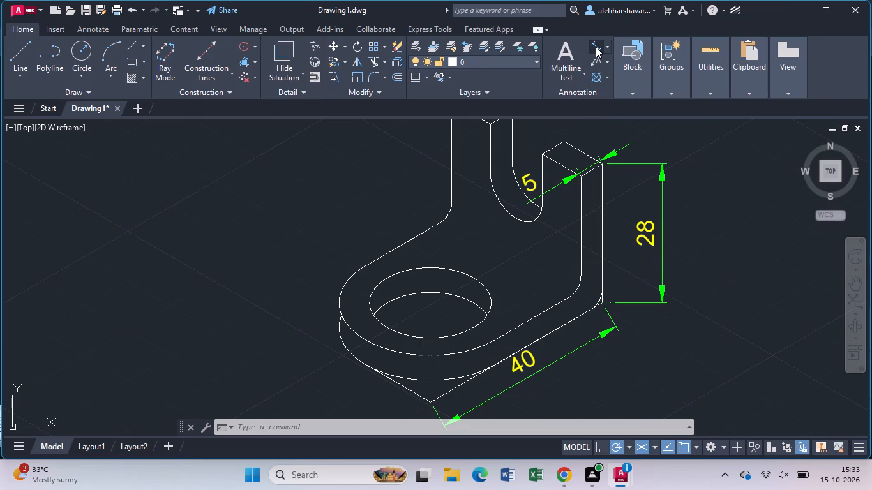
left_click(368, 363)
left_click(427, 329)
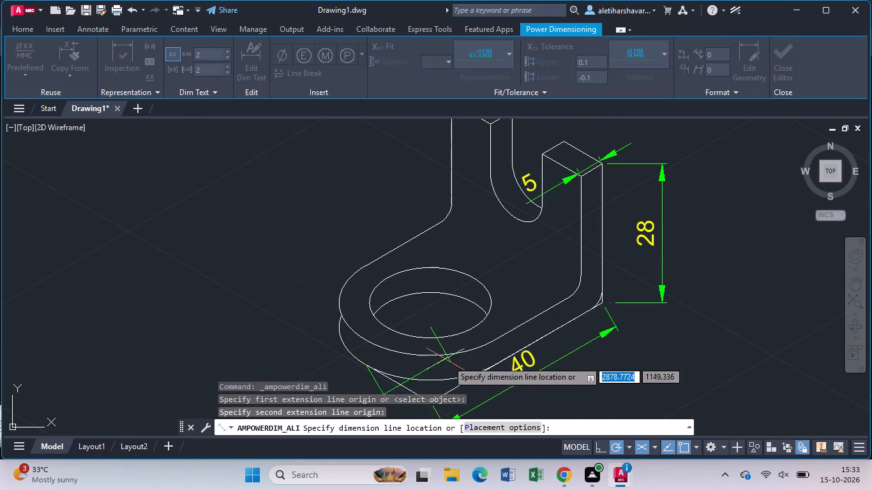
left_click(472, 389)
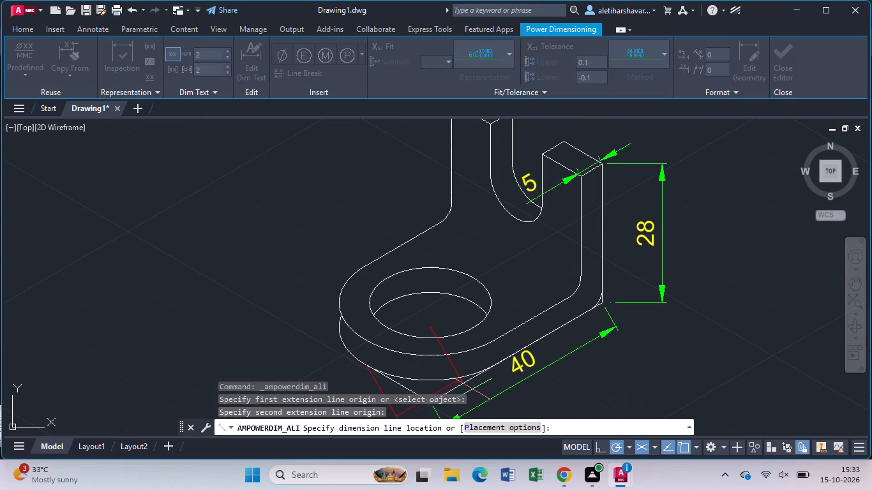
key("Return")
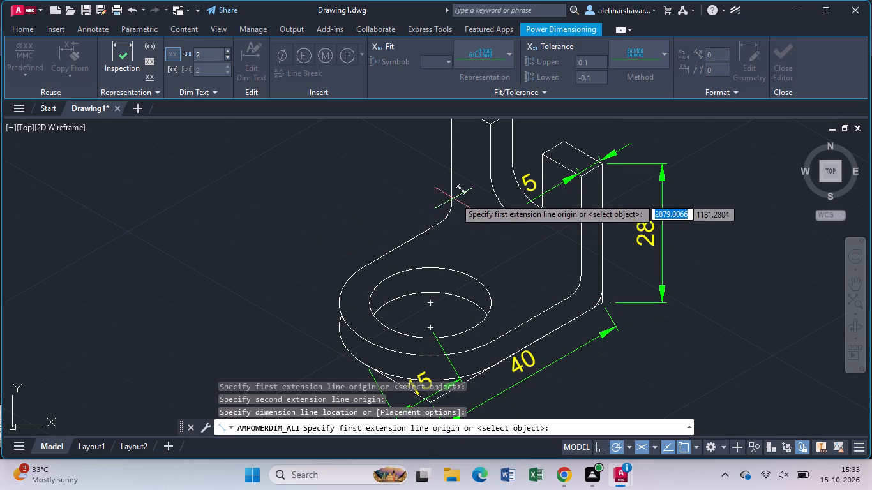
Add an aligned dimension for the upright's full width between its two outer top corners, placed just above the top edge.
middle_click_drag(469, 197, 437, 282)
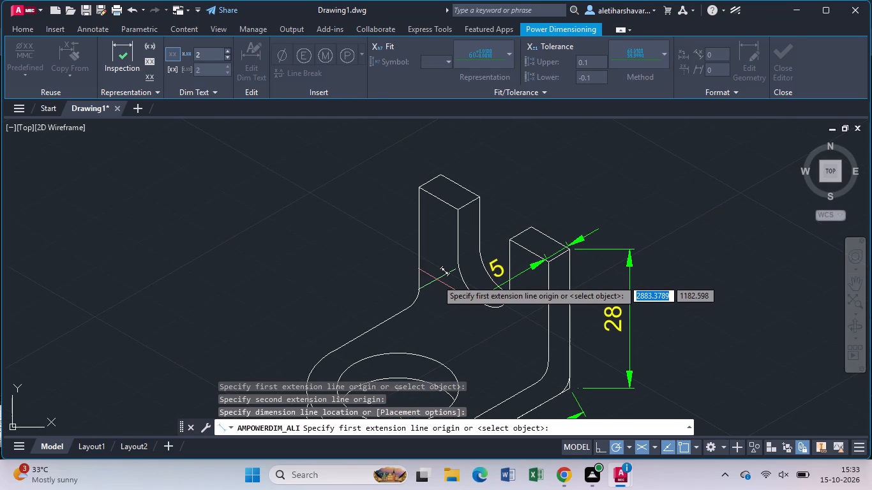
left_click(444, 172)
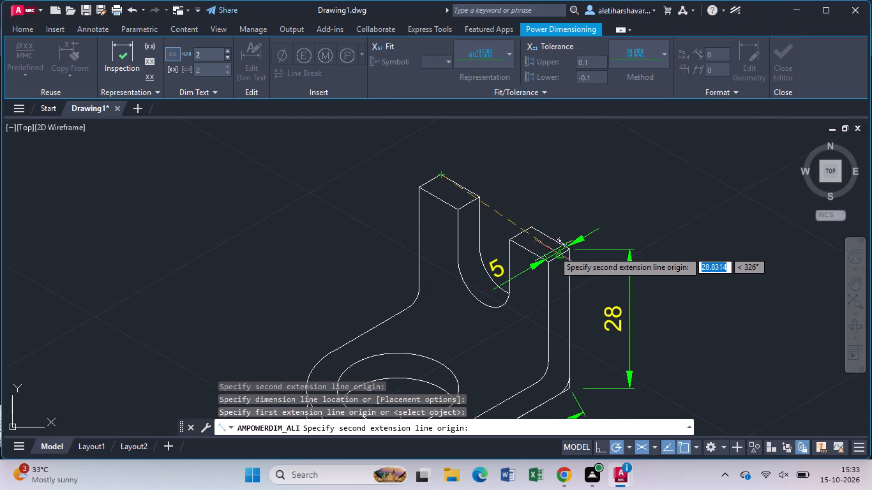
scroll(575, 253, "up", 2)
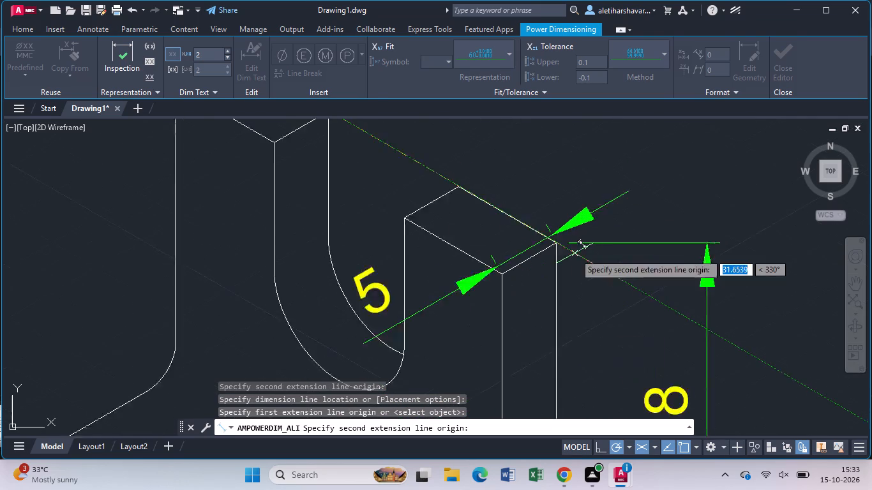
scroll(575, 253, "up", 1)
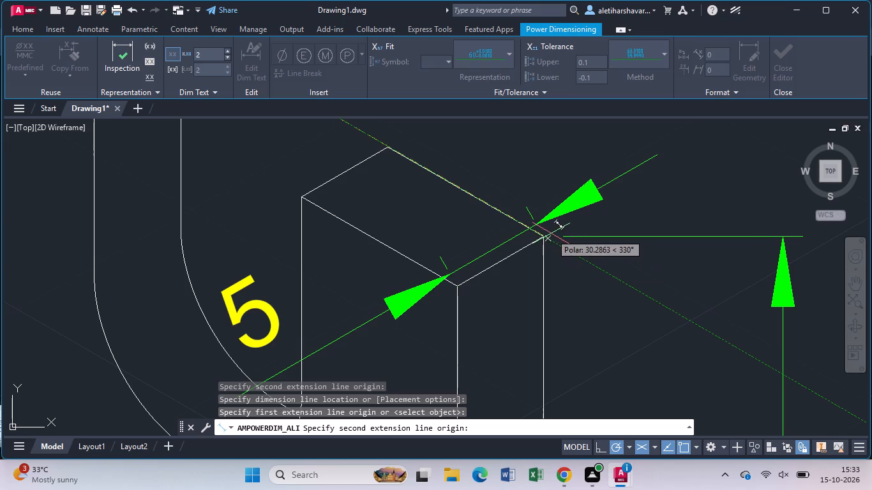
left_click(545, 233)
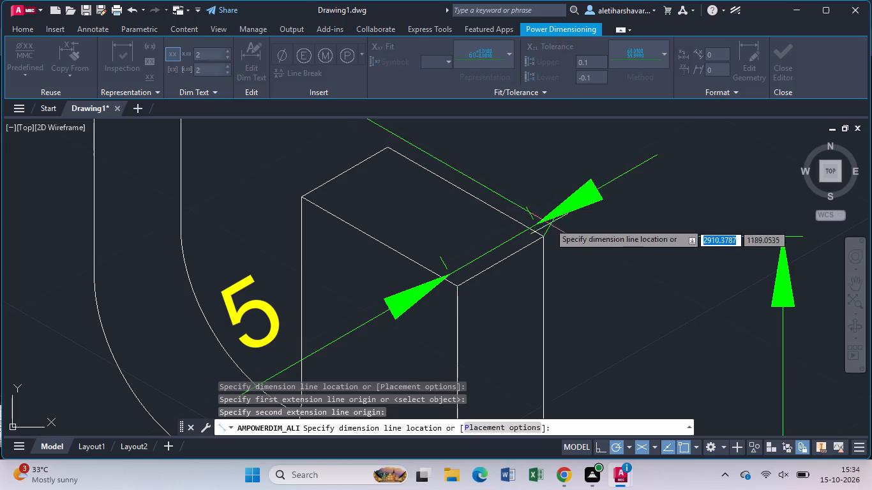
left_click(578, 199)
scroll(592, 214, "down", 4)
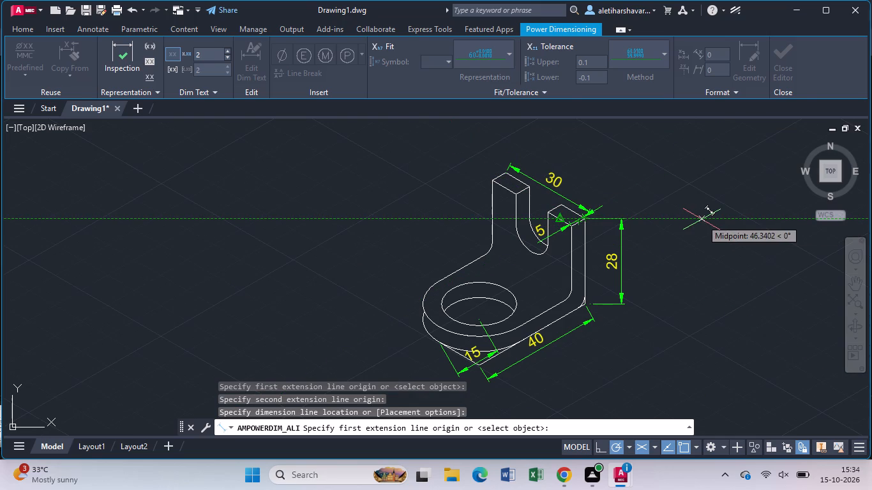
key("Escape")
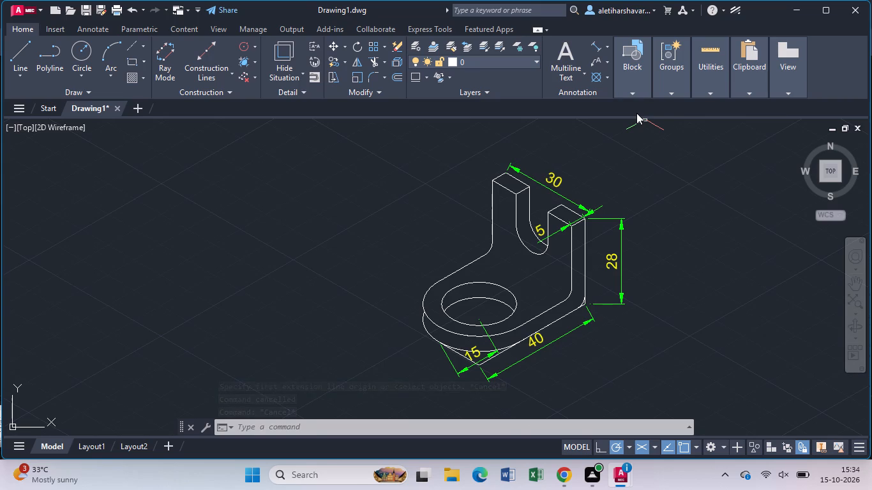
Add a radius dimension to the fillet joining the upright and base on the far side, placed outside the bracket with its default text.
left_click(607, 45)
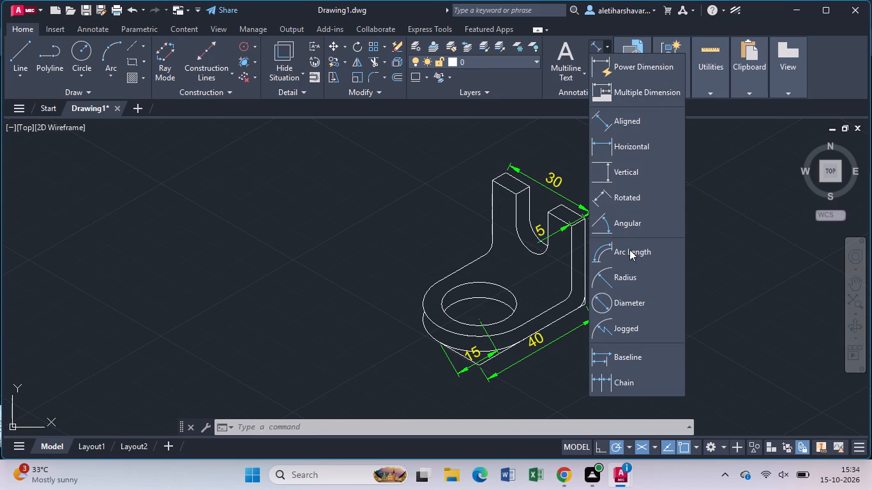
left_click(639, 278)
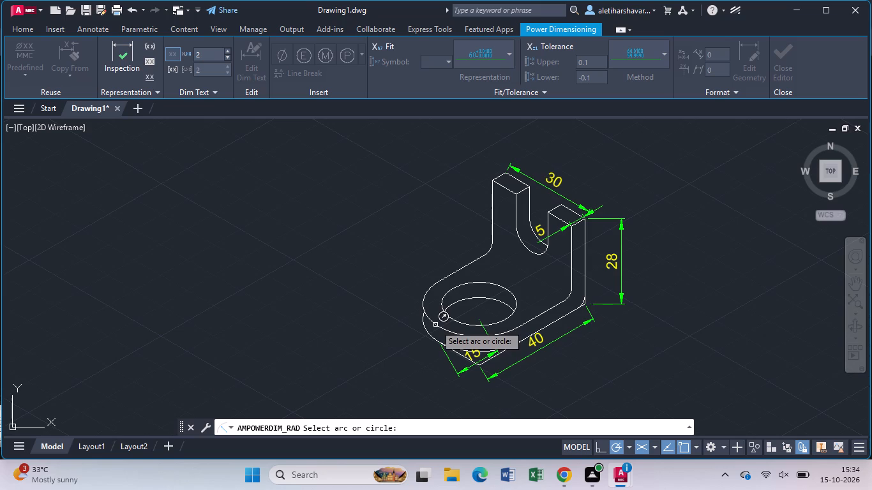
left_click(435, 325)
left_click(453, 318)
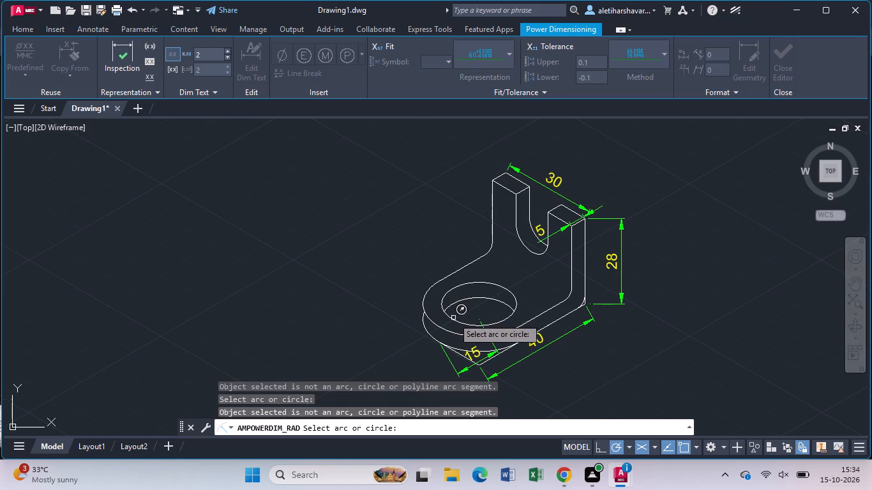
left_click(490, 248)
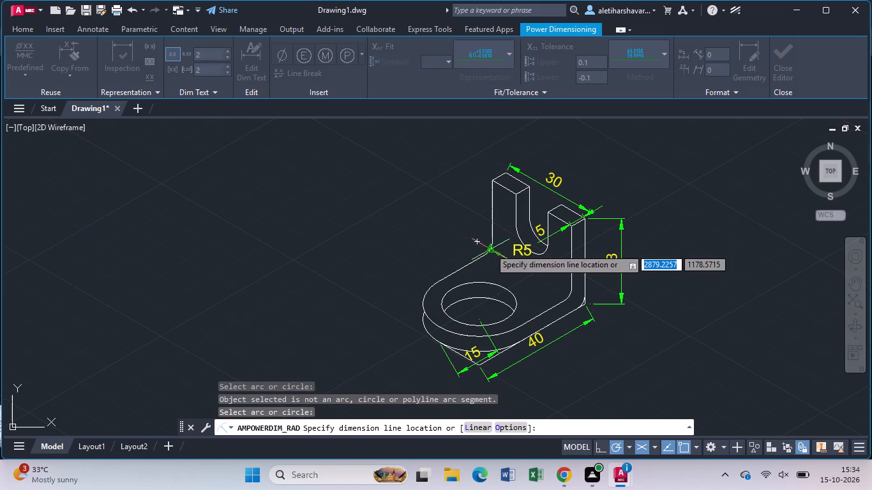
left_click(472, 251)
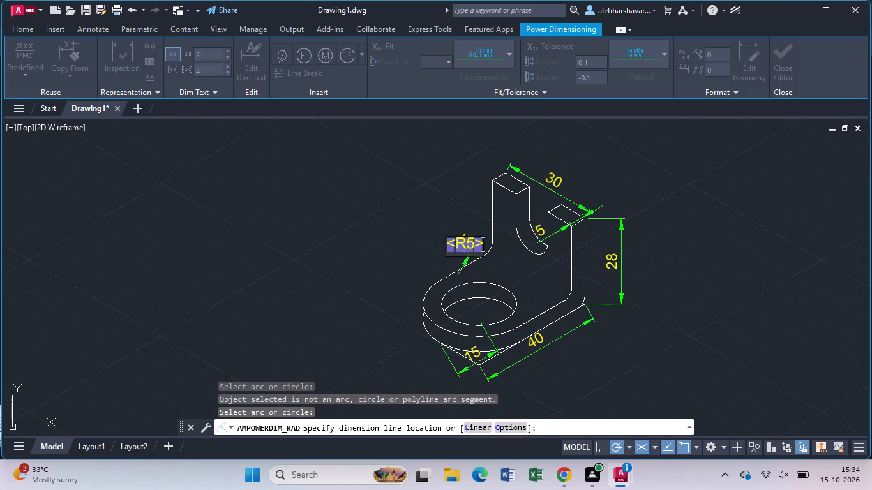
key("Return")
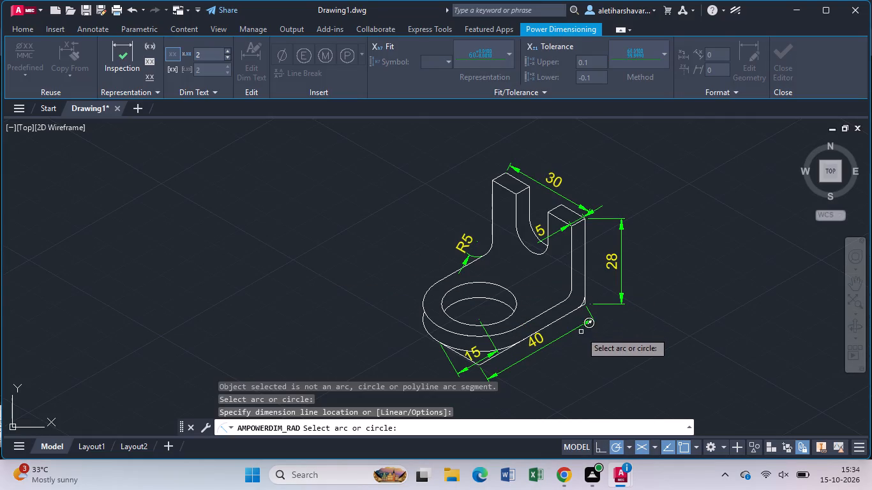
middle_click_drag(581, 332, 522, 338)
middle_click(502, 341)
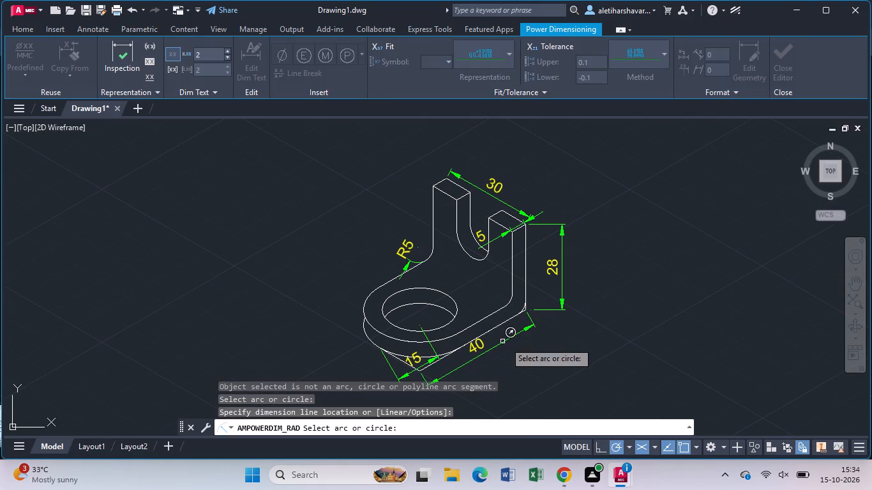
key("Escape")
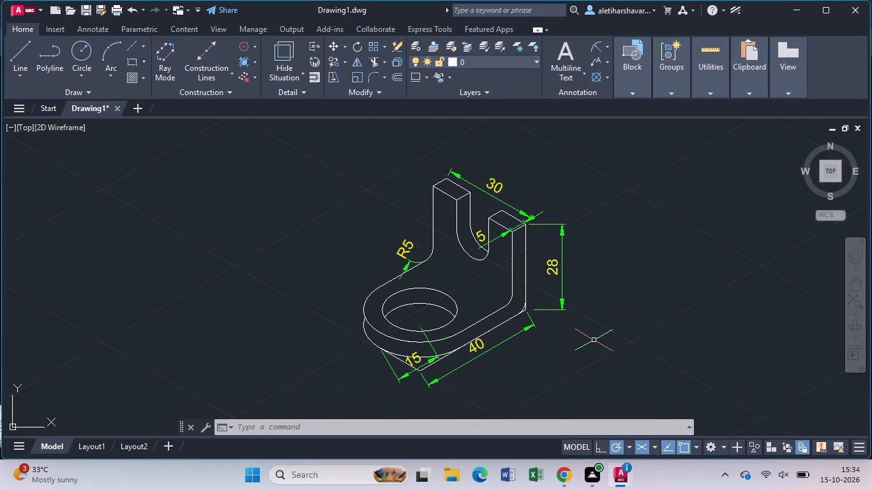
Display the properties for new objects with nothing selected.
key("ctrl+1")
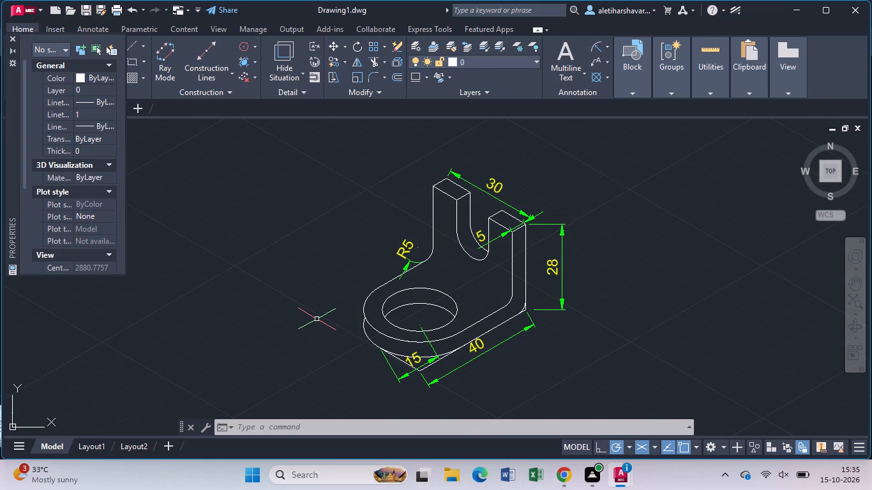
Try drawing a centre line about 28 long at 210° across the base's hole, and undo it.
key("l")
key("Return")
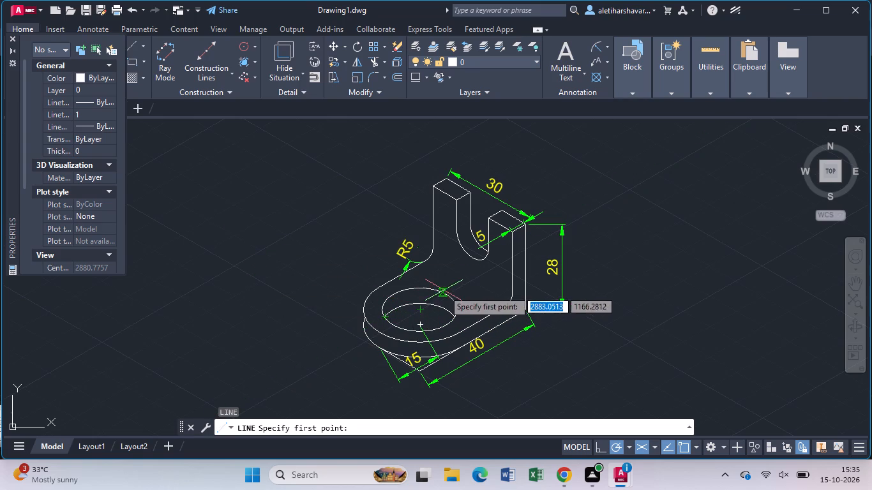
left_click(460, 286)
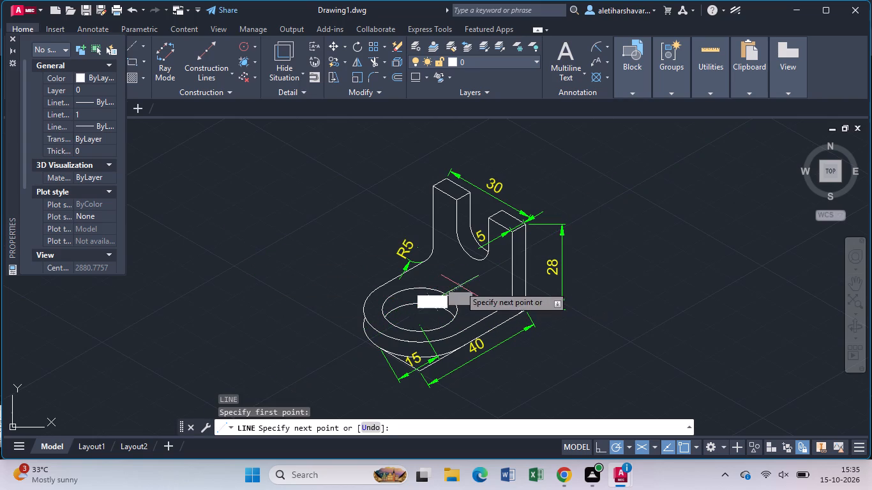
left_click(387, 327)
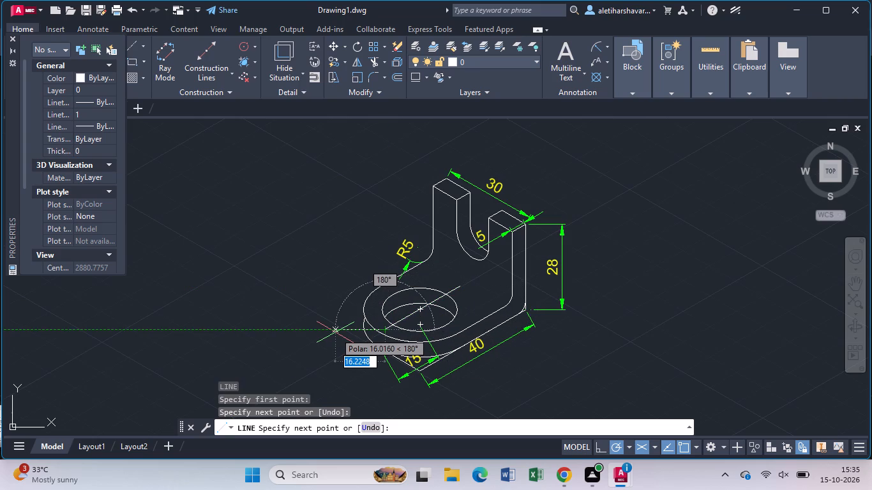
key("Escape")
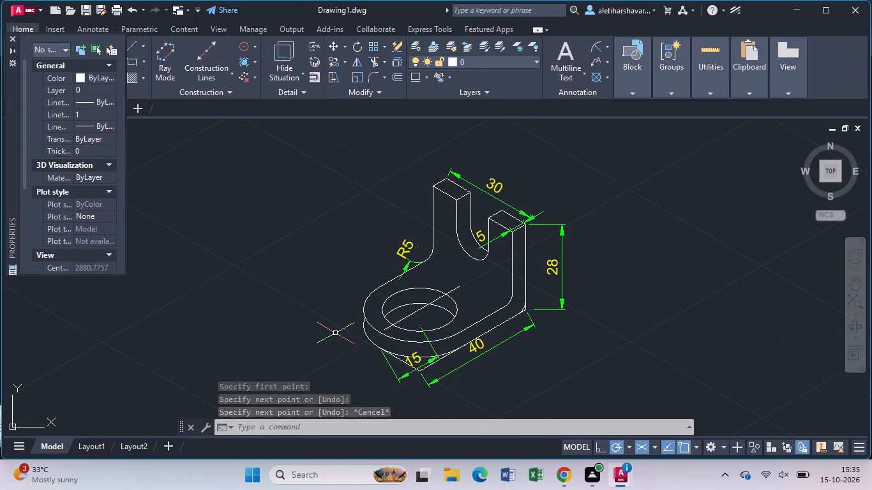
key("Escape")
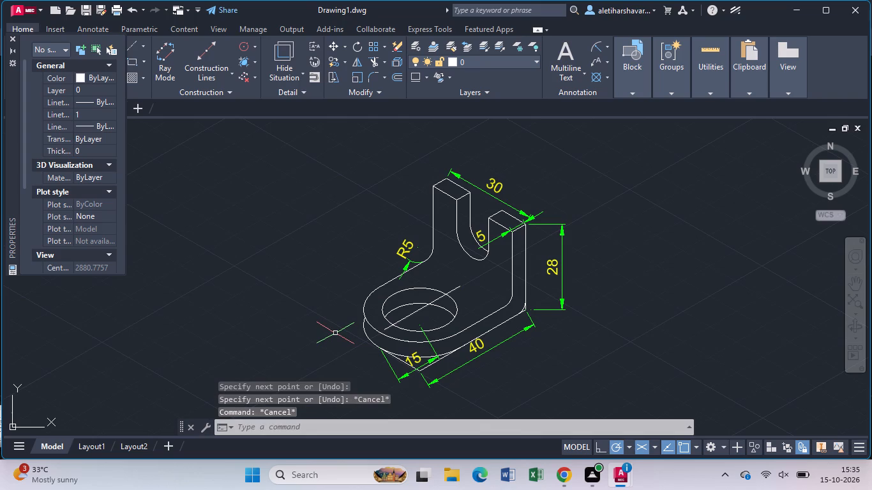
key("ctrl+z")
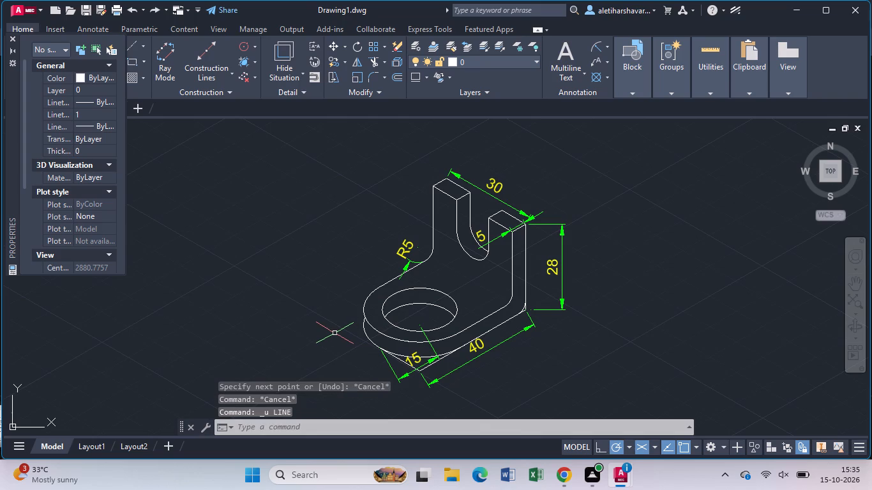
With a broken AM_ISO linetype set for new objects, draw a centre line at 210° across the base's hole, parallel to the base's long edges.
left_click(107, 102)
left_click(108, 101)
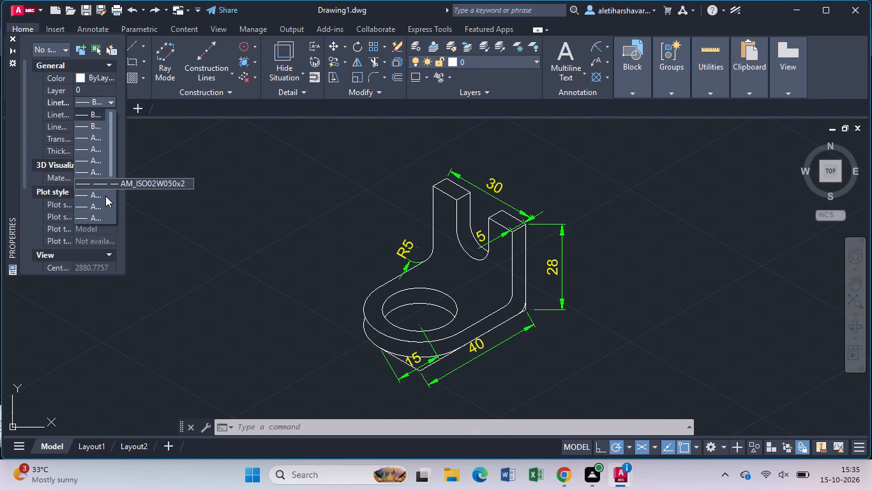
left_click(103, 197)
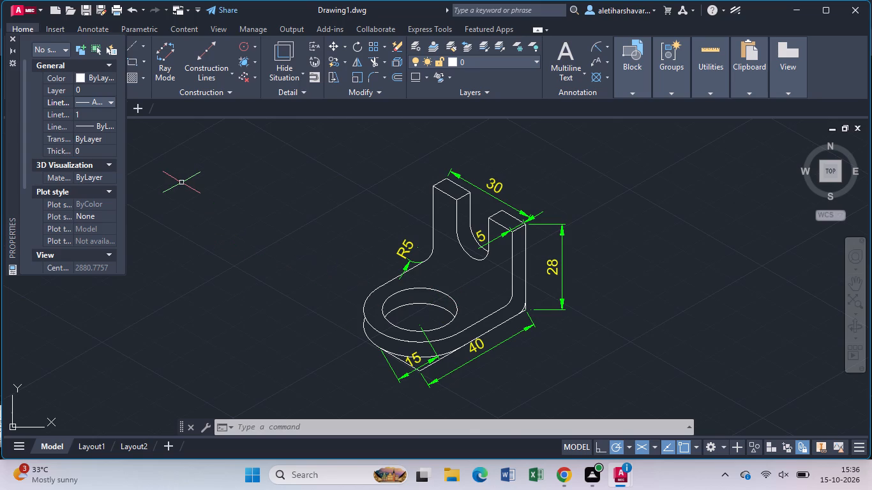
key("l")
key("Return")
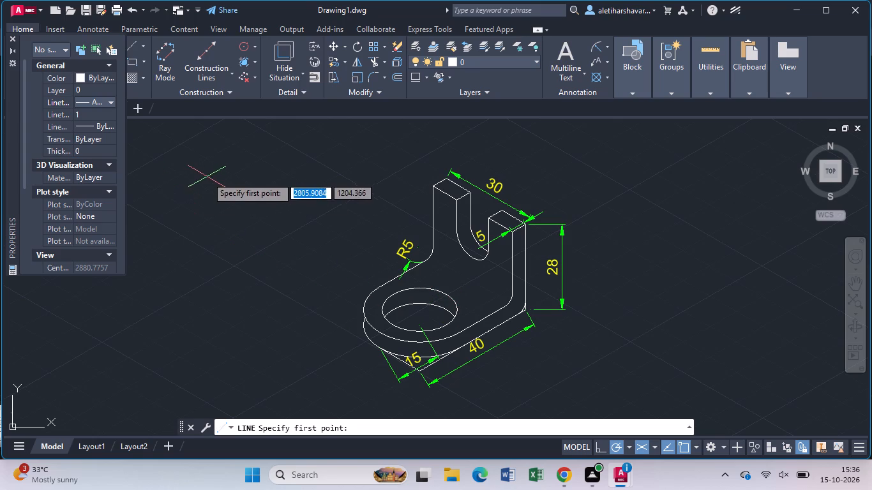
left_click(460, 286)
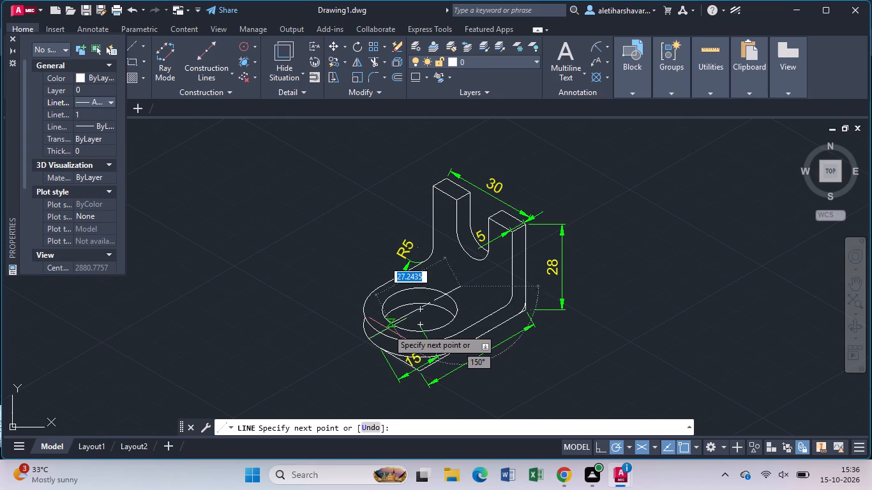
left_click(386, 329)
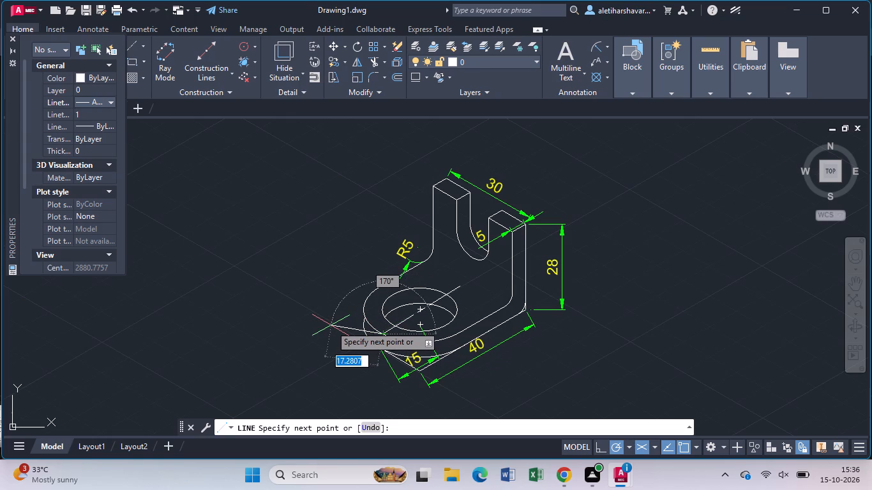
key("Escape")
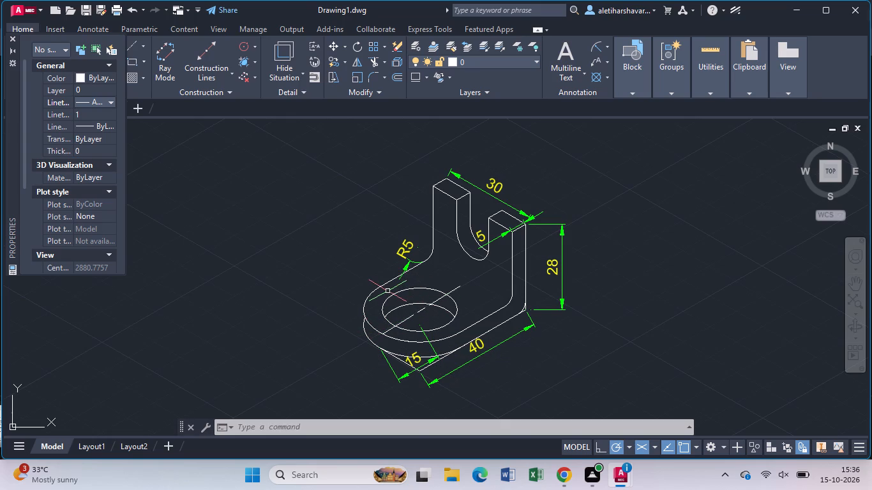
Draw a crossing centre line 30 long at 330° through the hole, between the ends of the base's two long top edges.
key("l")
key("Return")
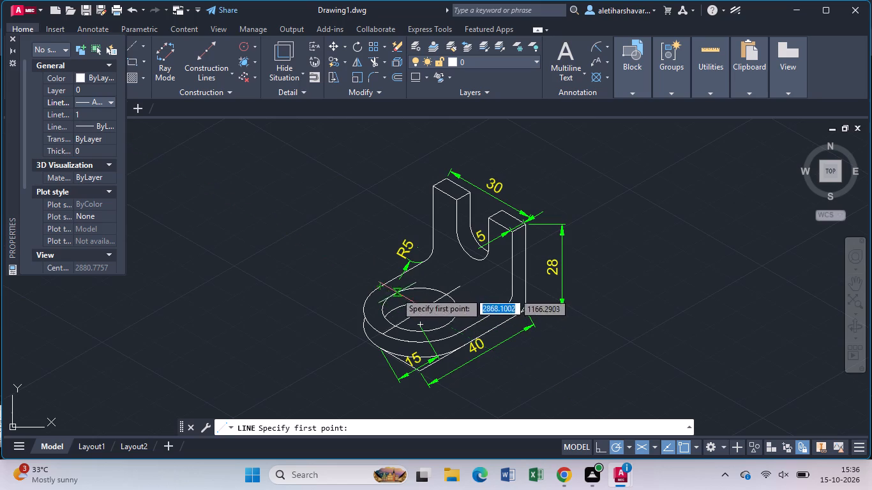
left_click(386, 288)
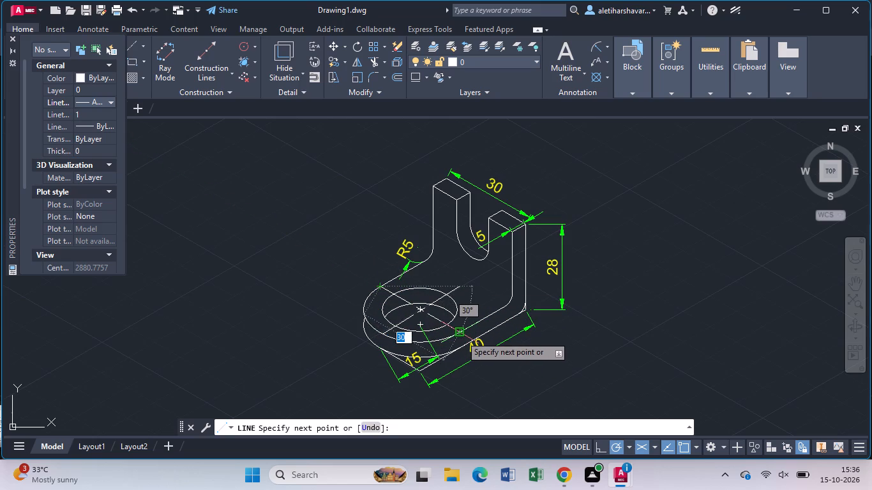
left_click(461, 336)
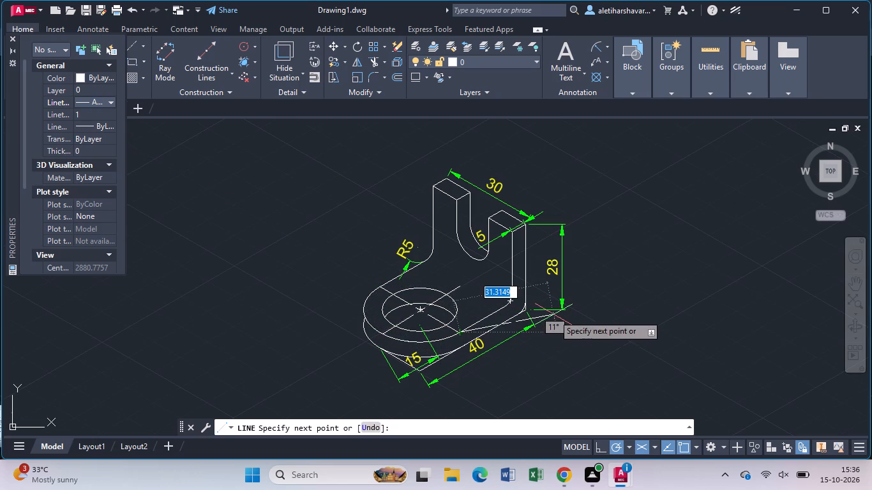
key("Escape")
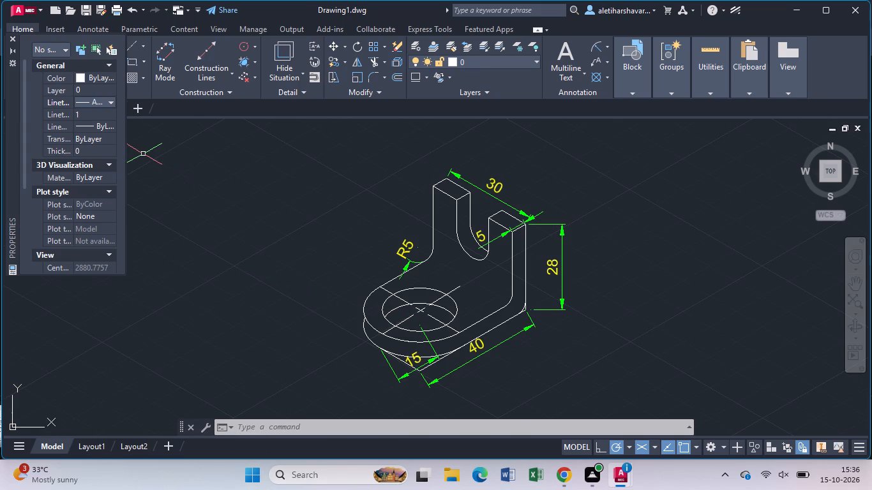
Draw a centre line about 26 long at 330° across the notch, starting from the midpoint of the upright's far vertical edge.
key("l")
key("Return")
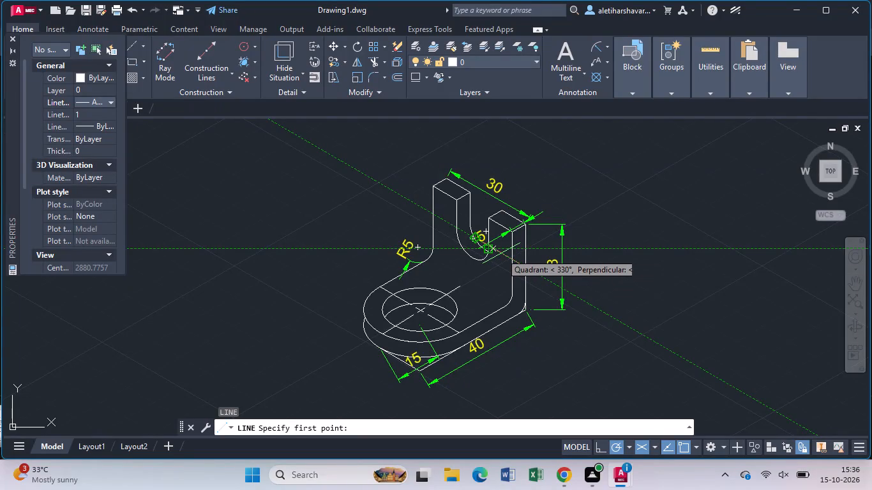
left_click(437, 221)
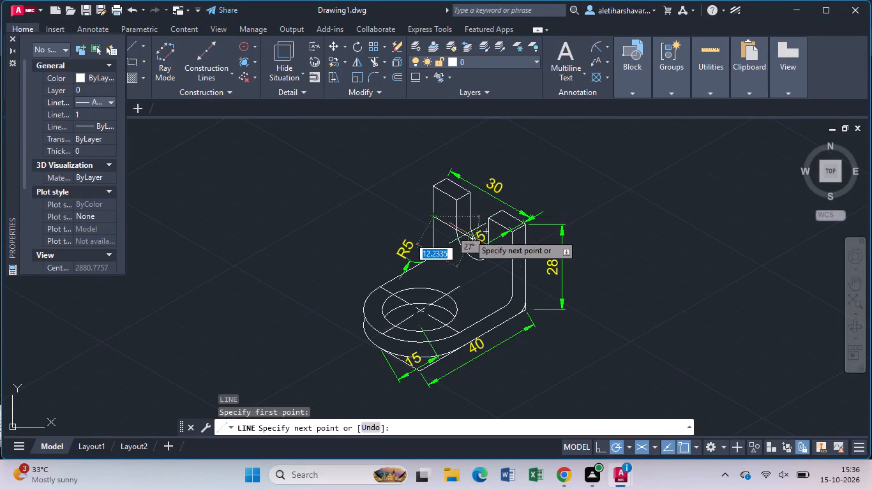
left_click(503, 257)
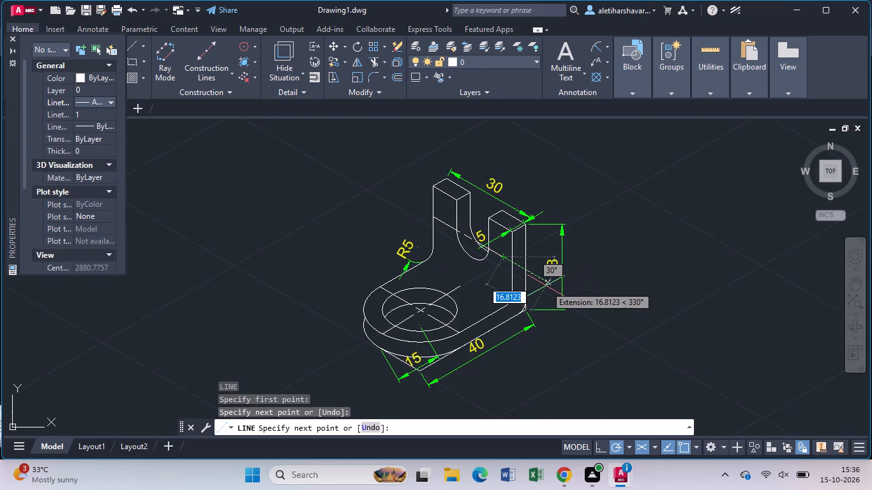
key("Escape")
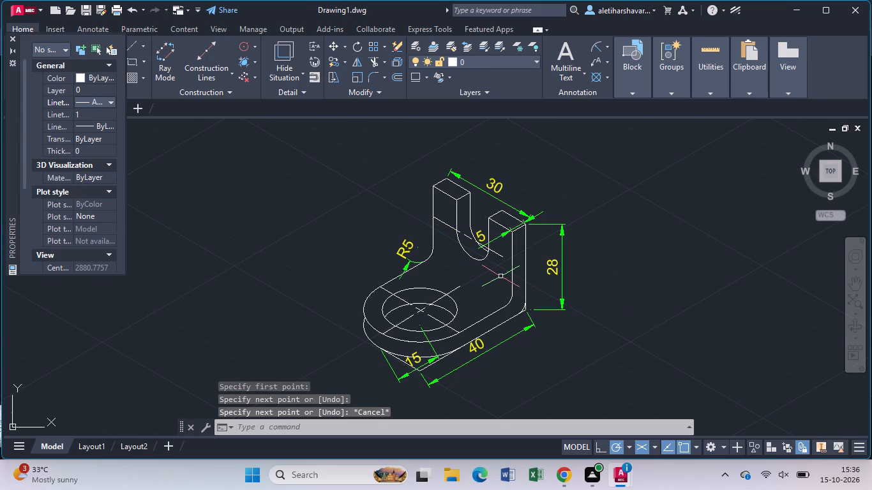
Draw a vertical centre line through the notch, from its centre up about 9, and back down past the notch's bottom.
key("Return")
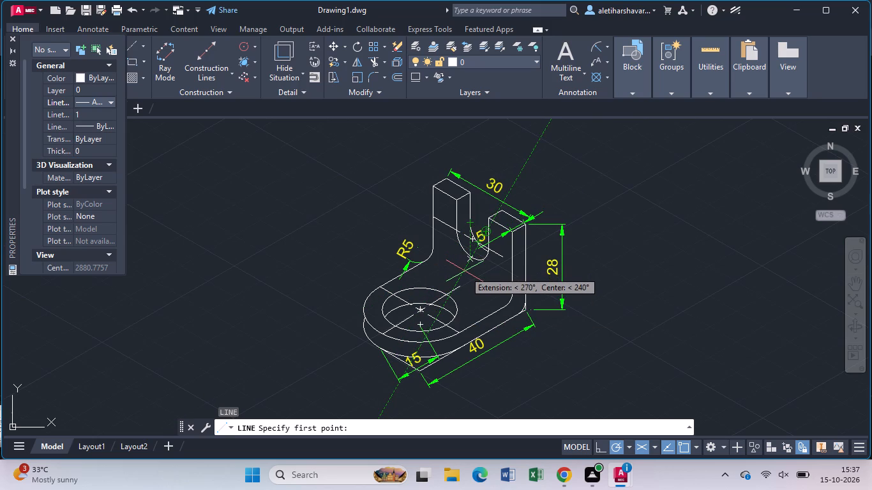
left_click(471, 239)
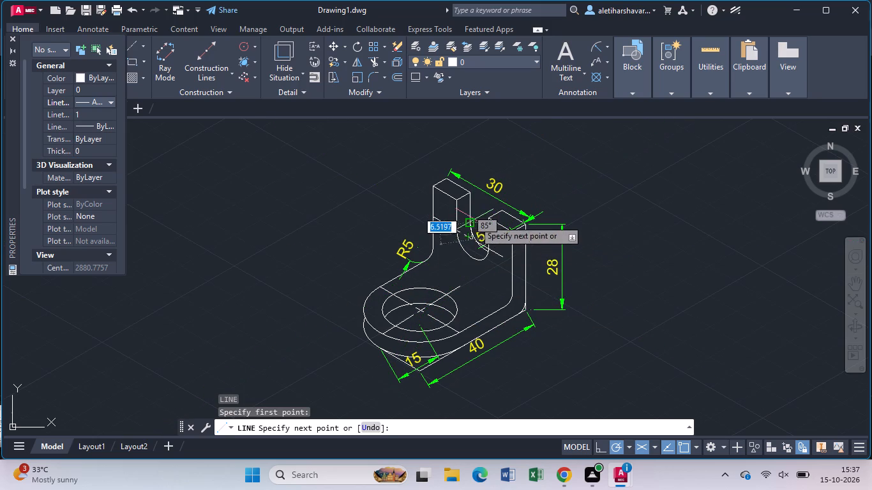
scroll(480, 215, "up", 3)
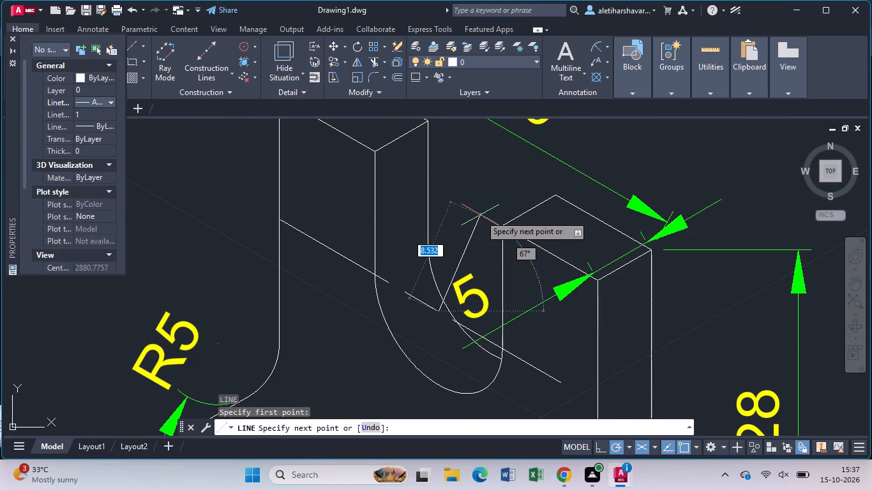
left_click(437, 200)
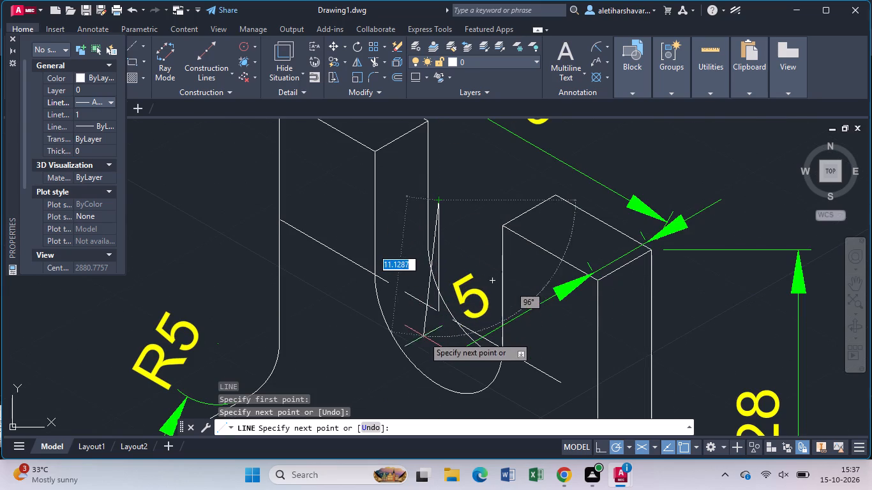
left_click(434, 416)
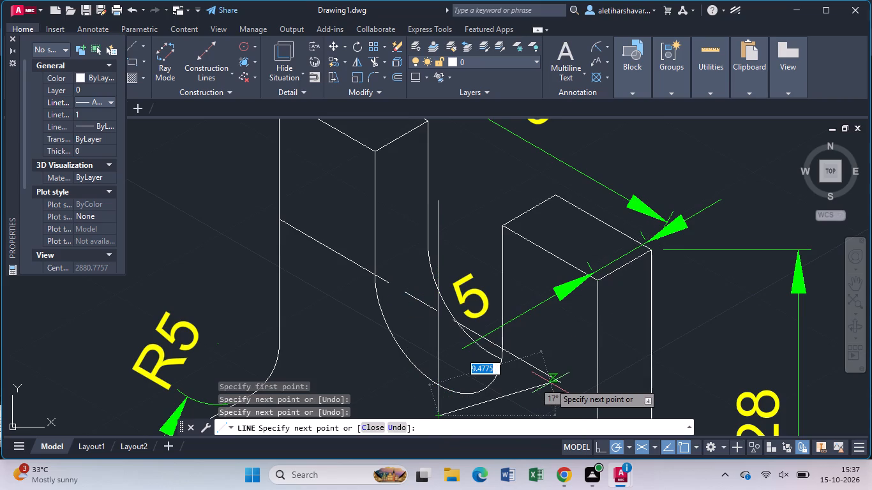
key("Escape")
Reset the linetype for new objects to ByLayer and close the properties display.
scroll(550, 375, "down", 3)
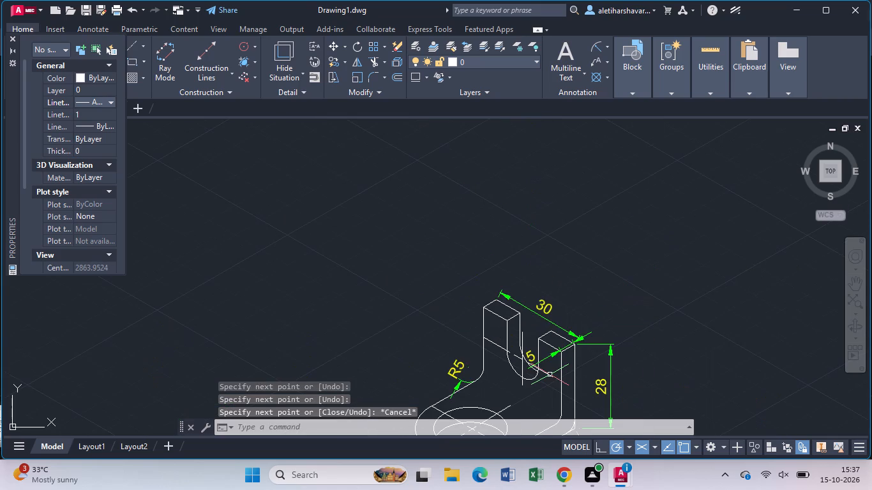
scroll(550, 375, "down", 2)
middle_click_drag(555, 389, 483, 292)
scroll(479, 291, "up", 1)
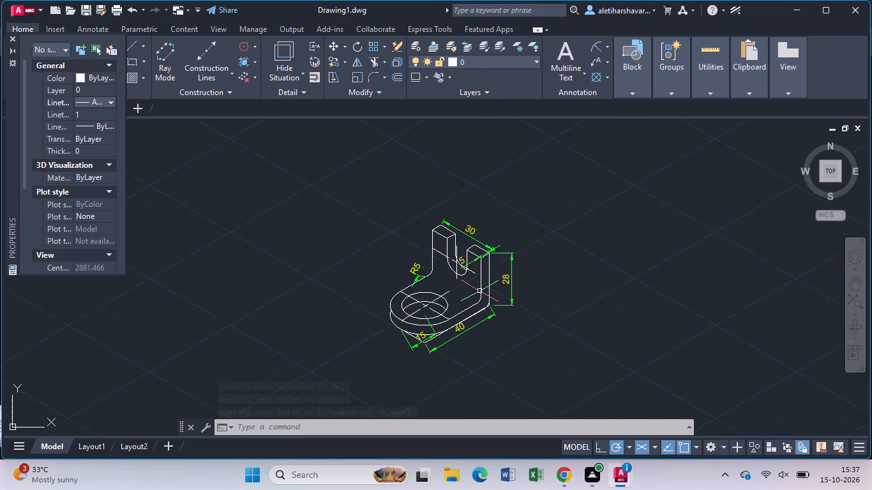
scroll(479, 291, "up", 2)
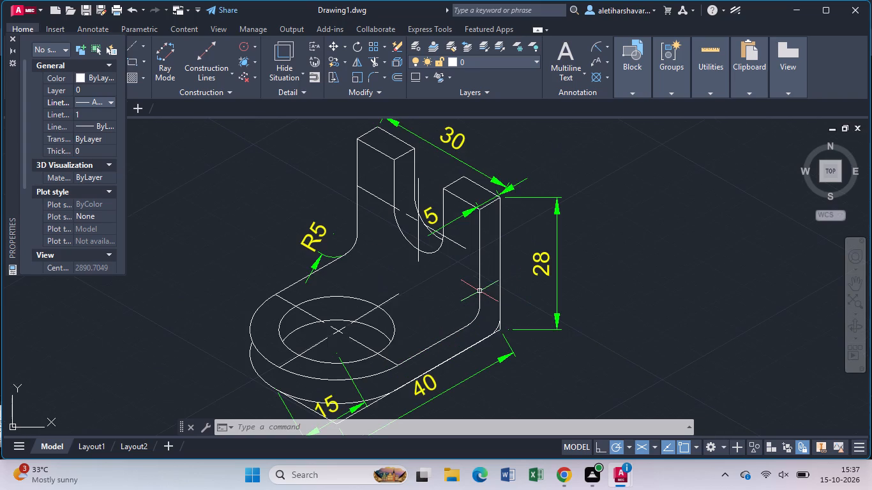
scroll(479, 291, "down", 1)
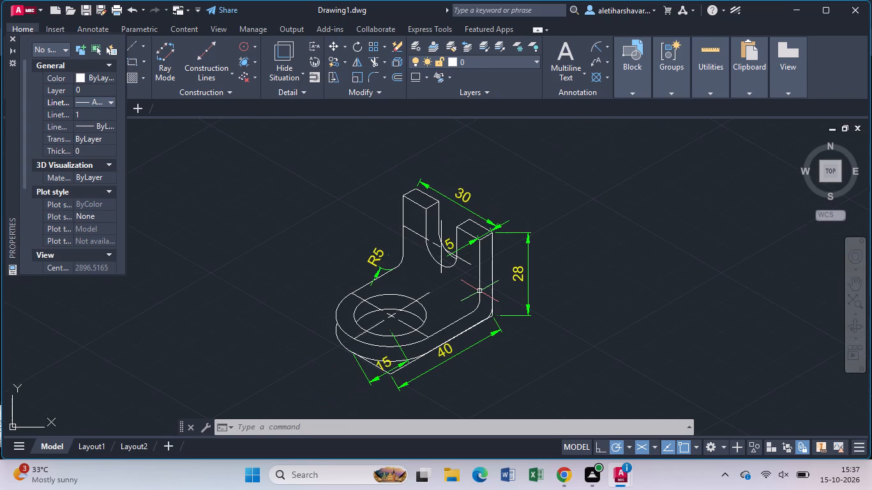
left_click(109, 99)
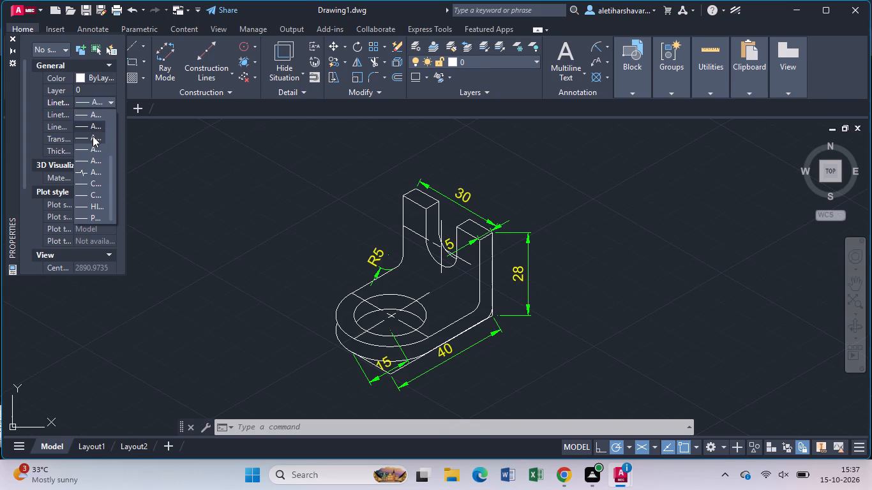
scroll(93, 136, "up", 6)
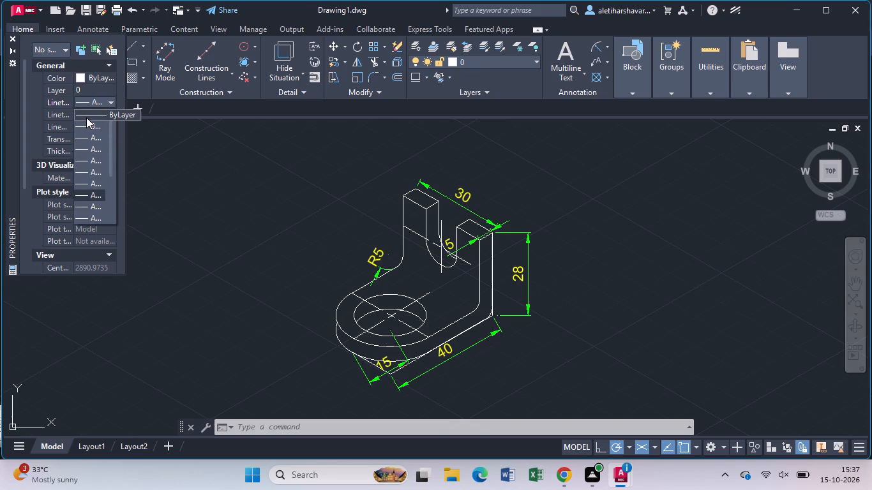
left_click(86, 117)
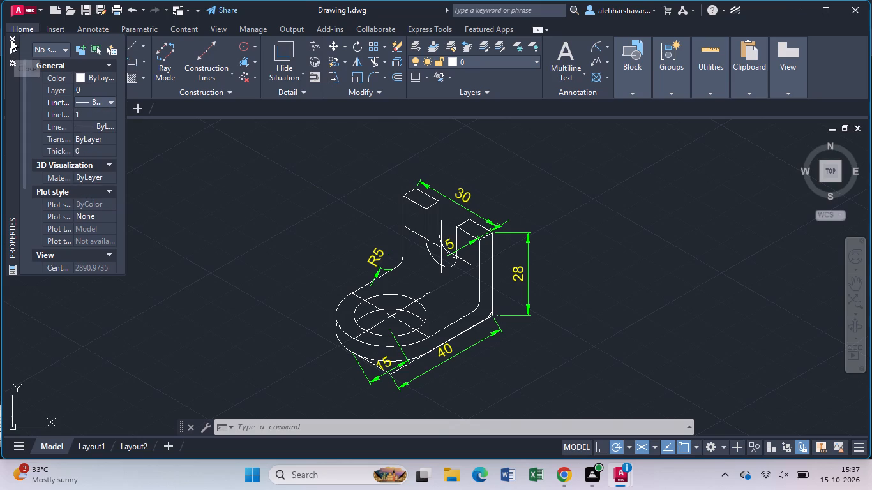
left_click(11, 39)
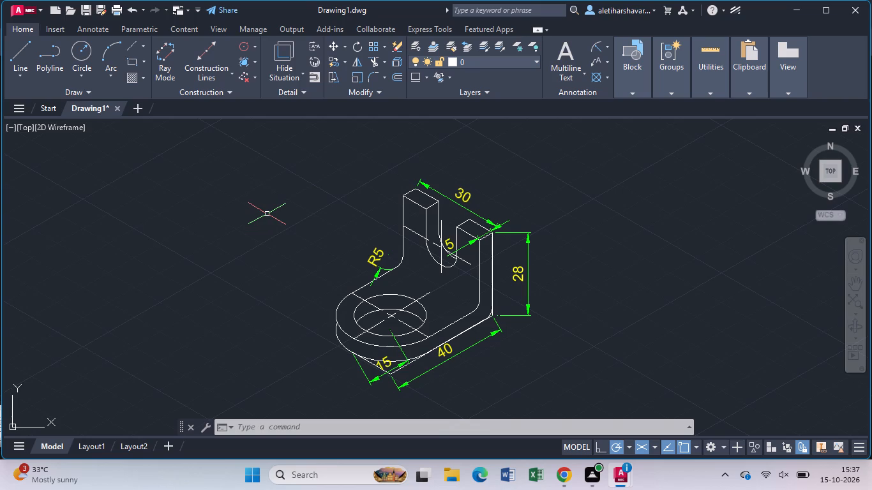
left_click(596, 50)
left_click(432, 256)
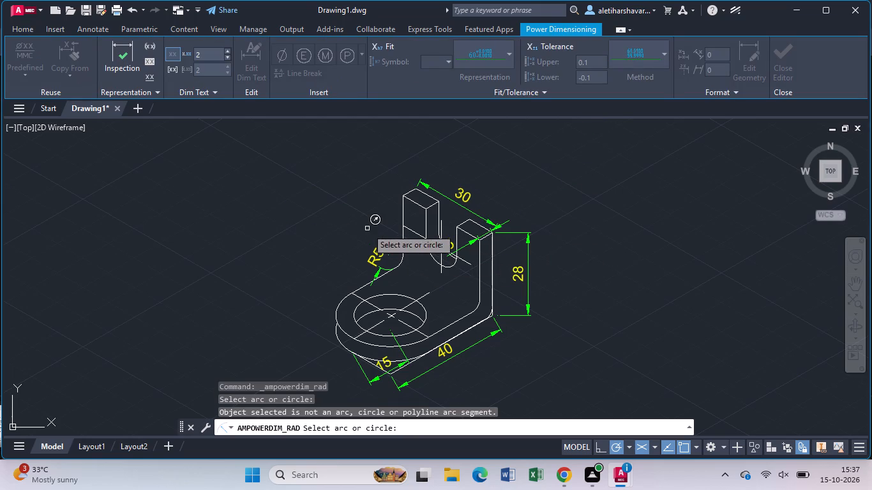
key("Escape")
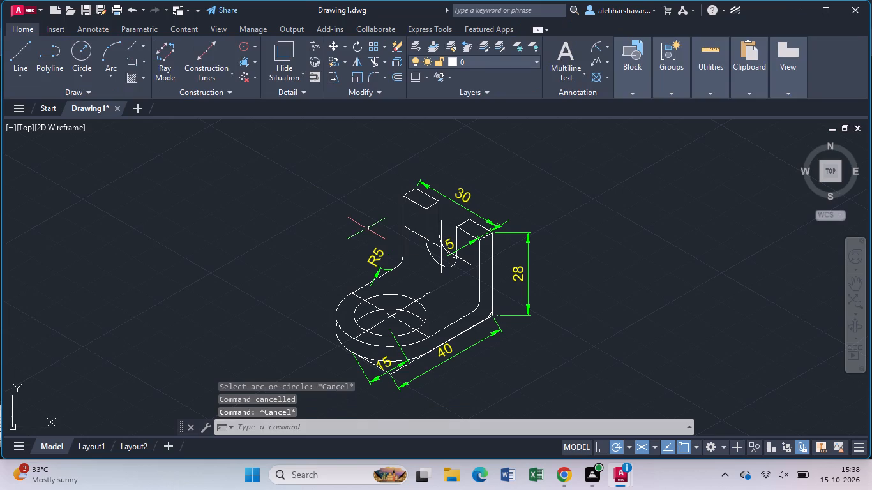
Add an aligned dimension from the notch's centre to its front curved edge, with the dimension line running along the isometric axis.
scroll(485, 266, "up", 2)
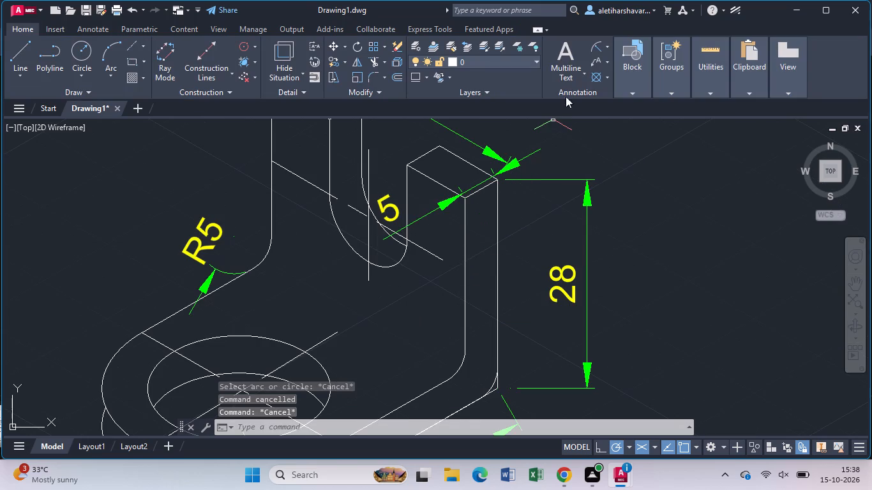
left_click(608, 48)
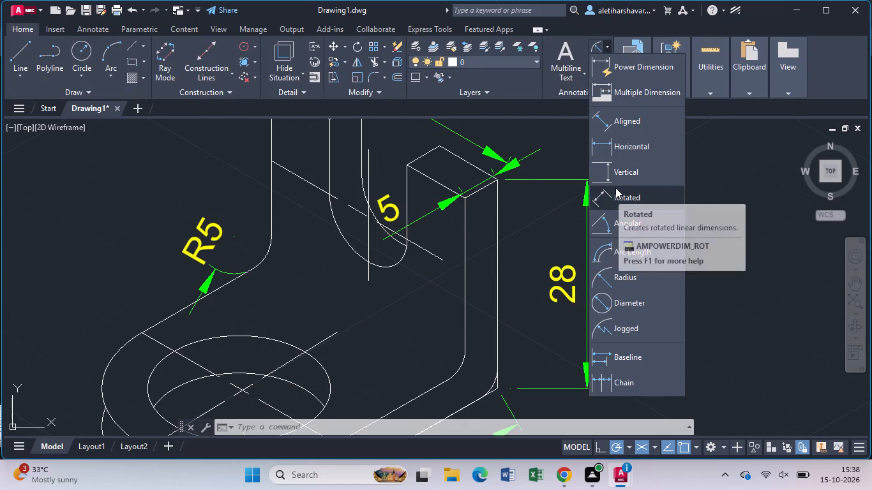
left_click(618, 126)
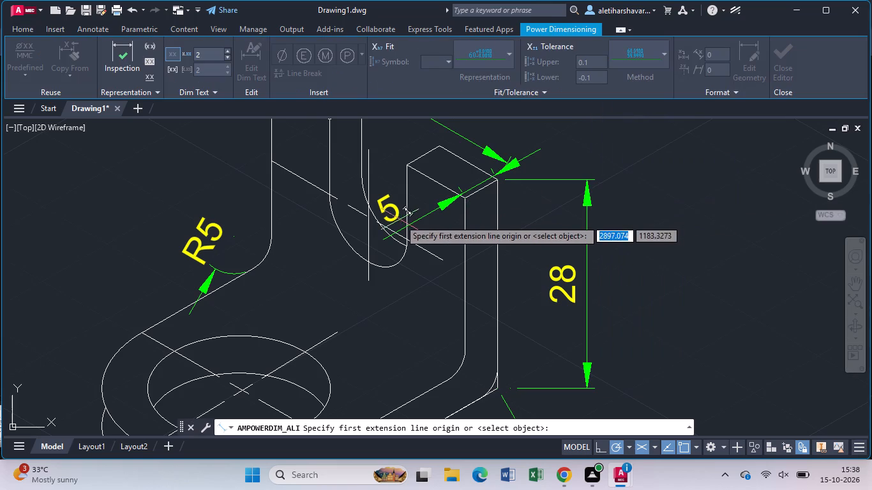
scroll(369, 218, "up", 2)
left_click(363, 214)
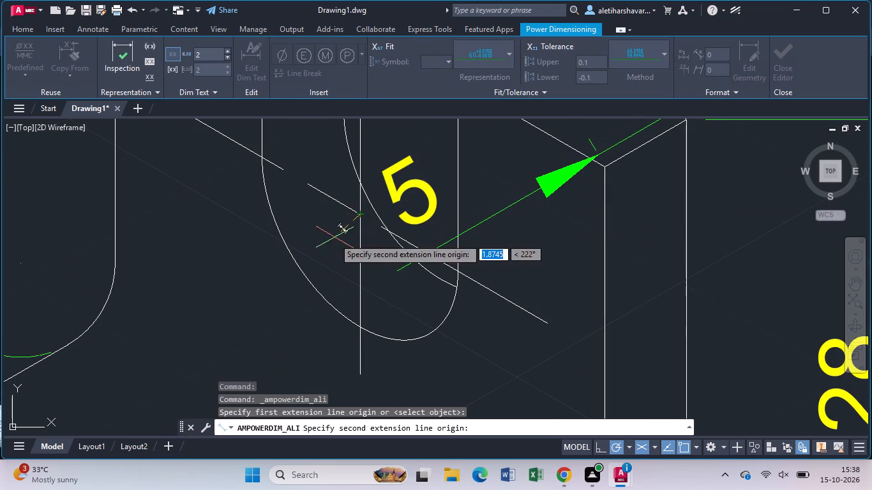
left_click(292, 255)
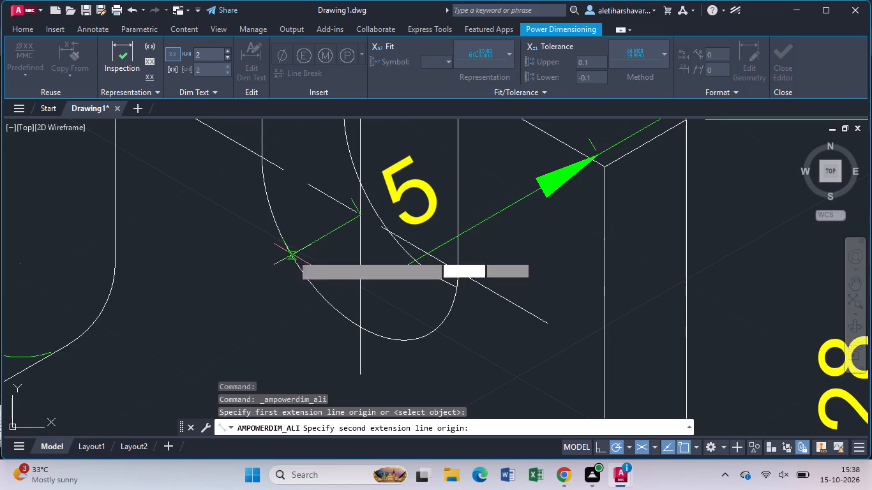
left_click(274, 272)
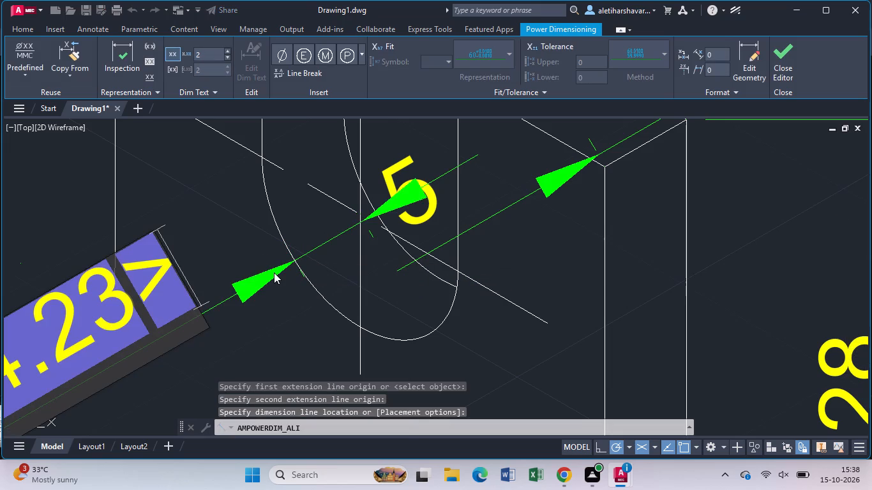
Replace the new notch dimension's text with 6R and end the dimension command.
scroll(274, 272, "down", 1)
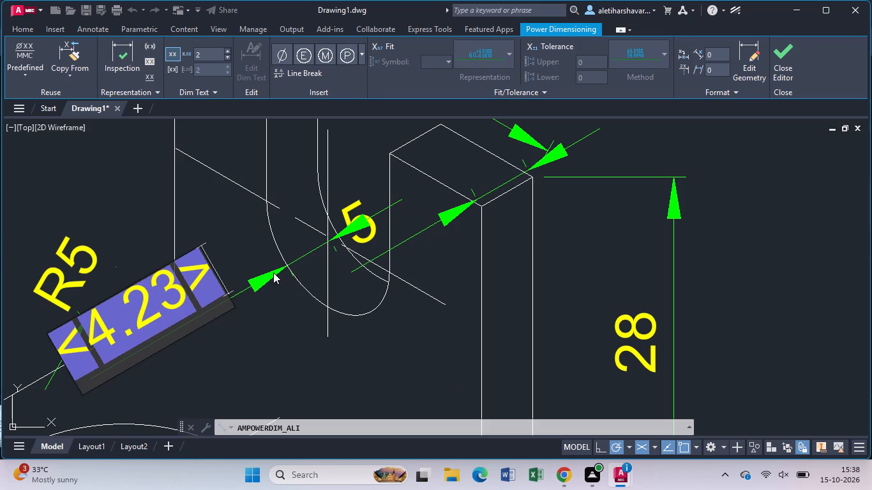
key("6")
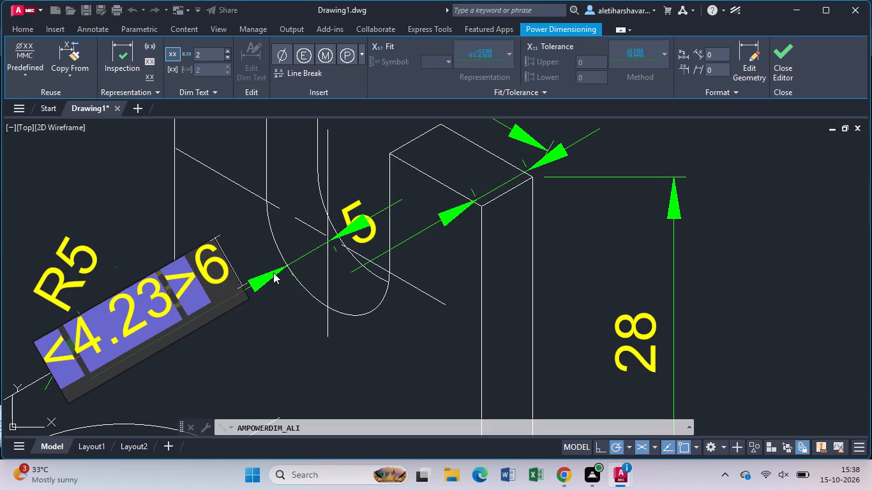
key("BackSpace")
key("BackSpace")
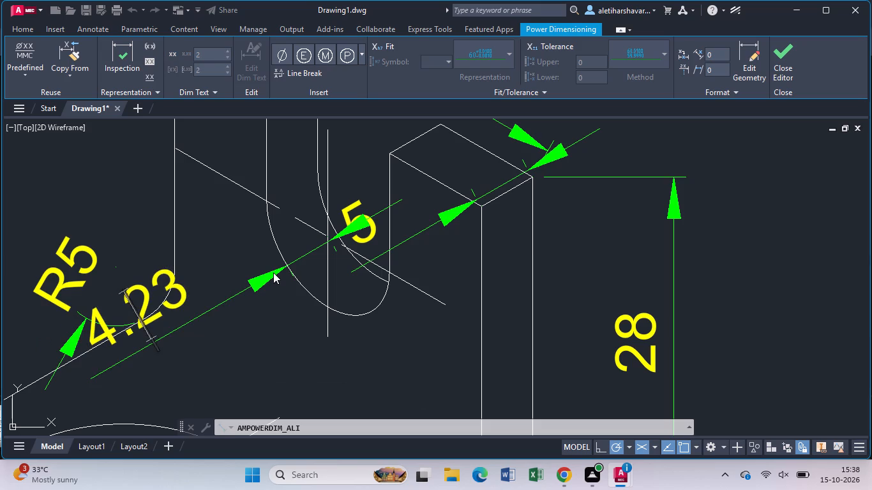
key("6")
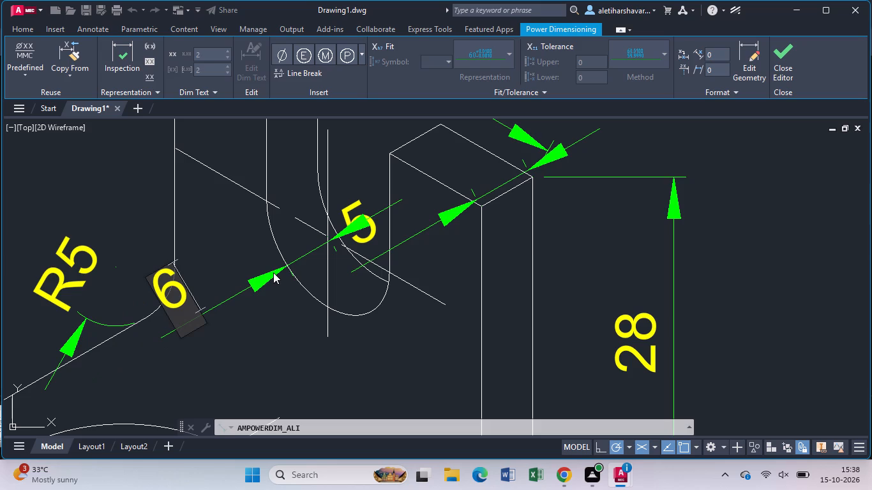
type("%%")
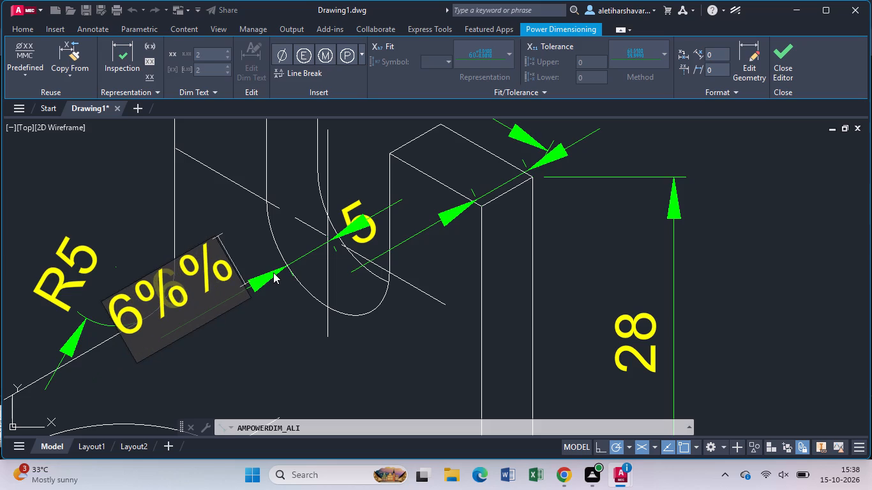
key("c")
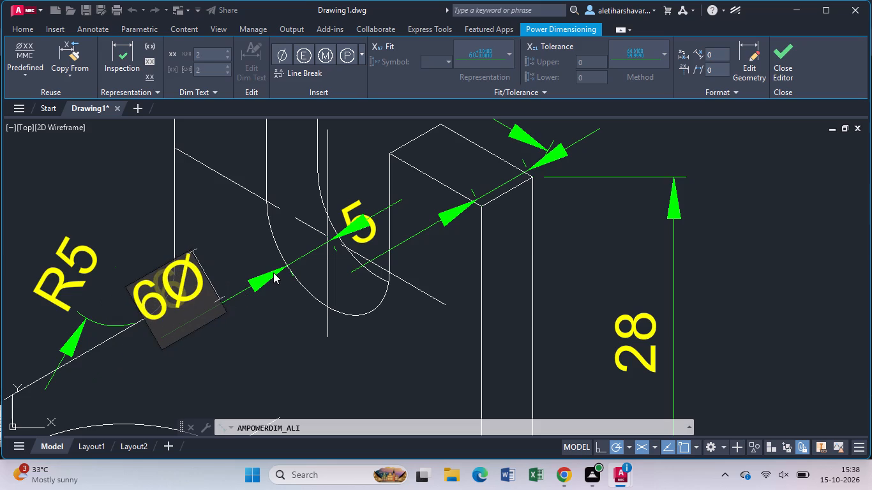
key("BackSpace")
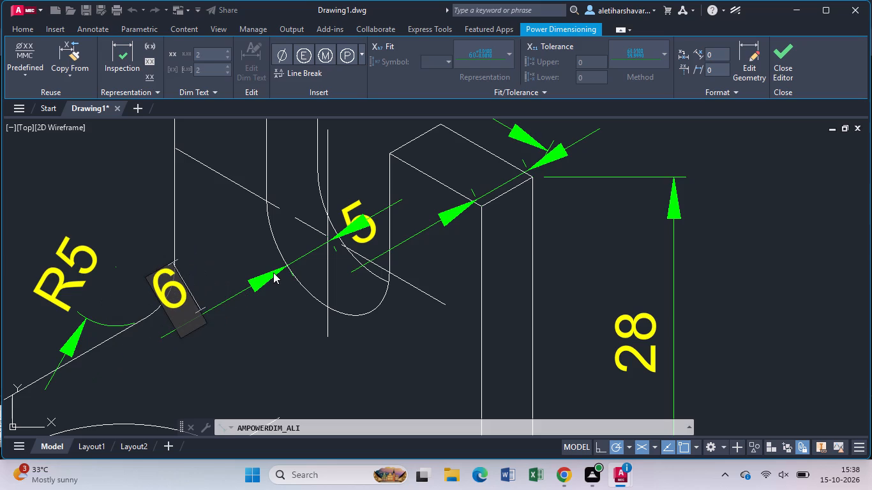
type("%%")
key("d")
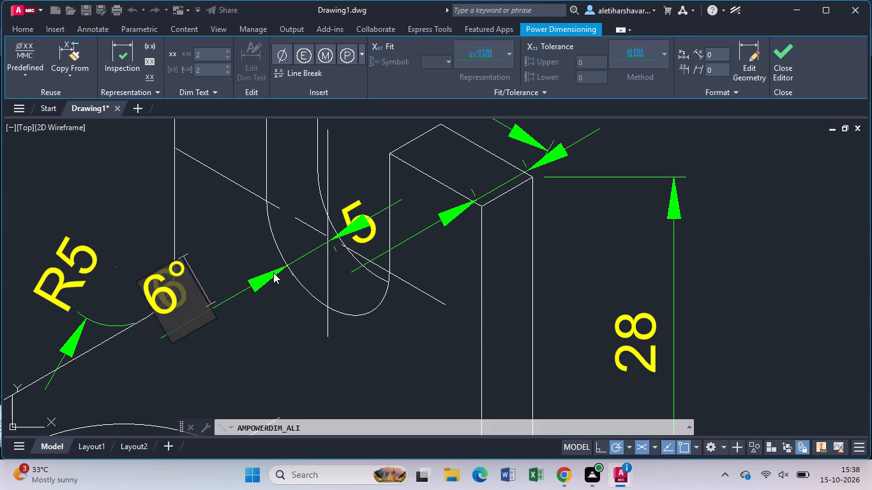
key("shift+BackSpace")
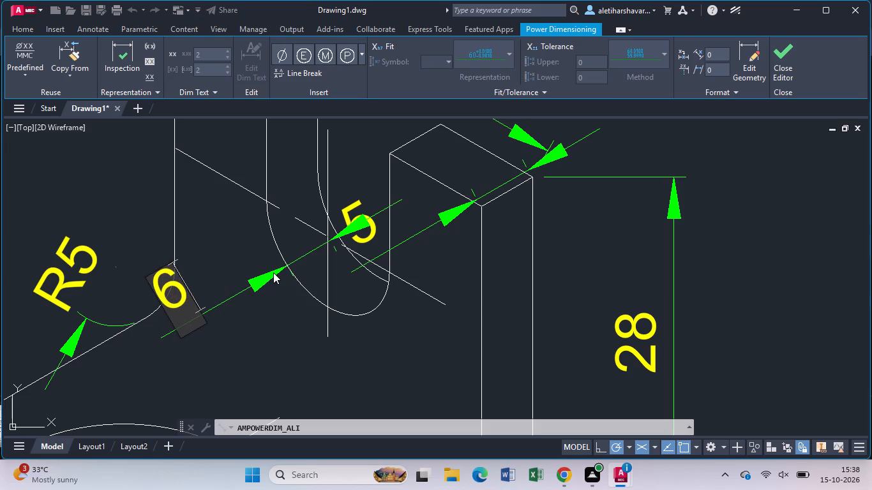
type("%%")
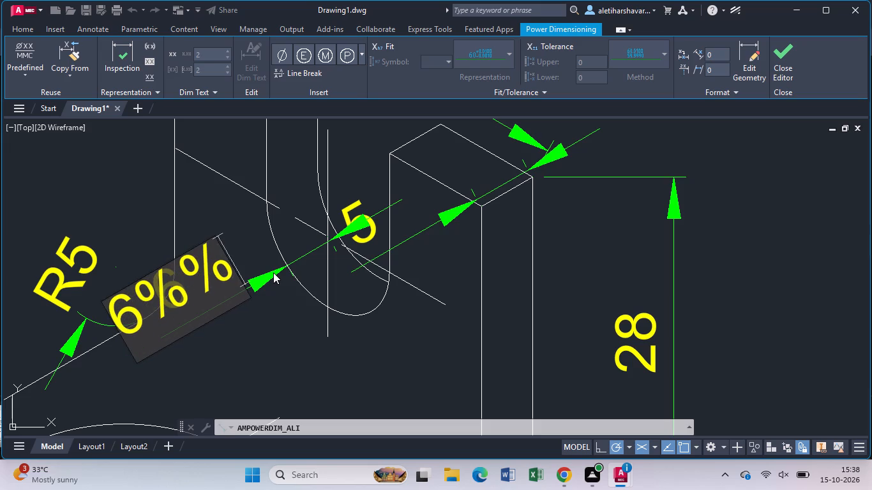
key("r")
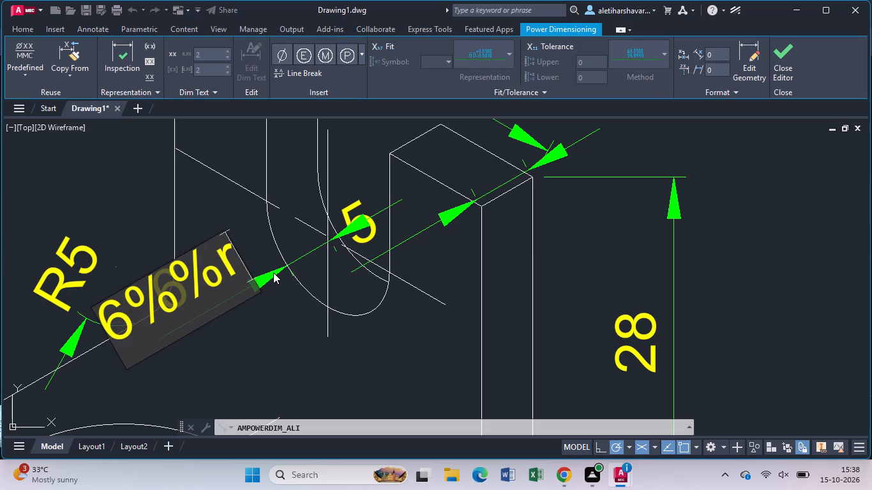
key("BackSpace")
key("BackSpace")
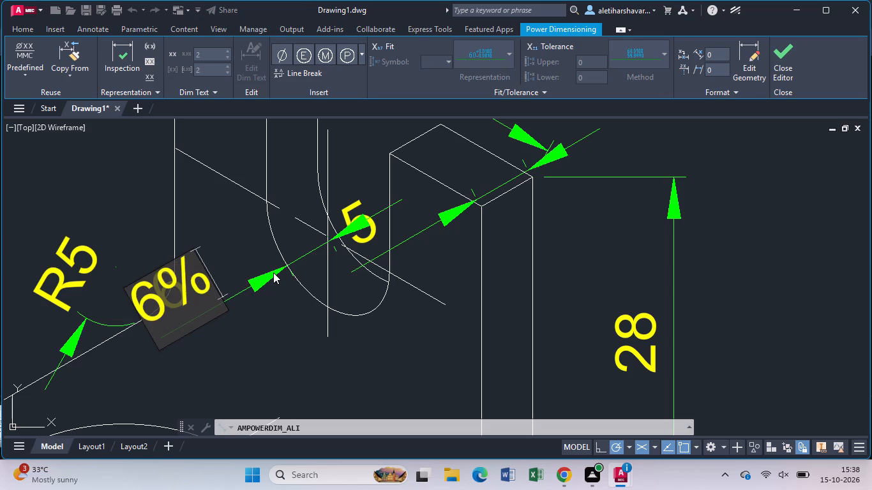
key("BackSpace")
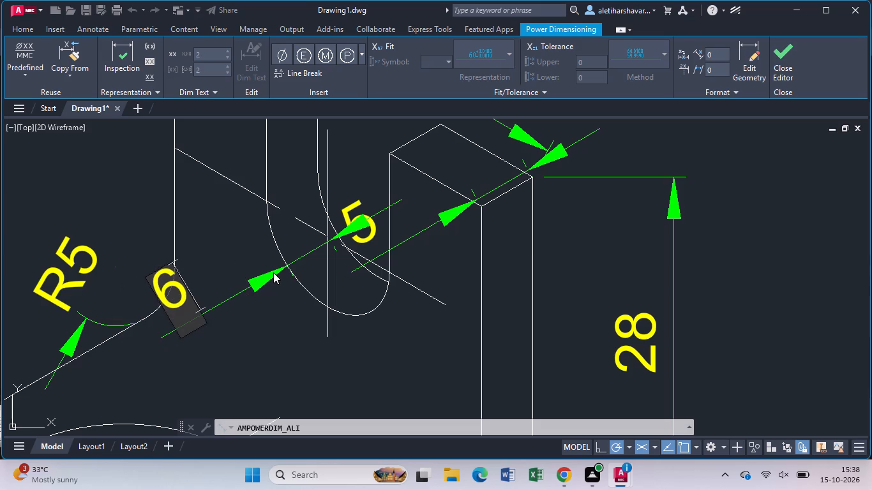
key("shift+r")
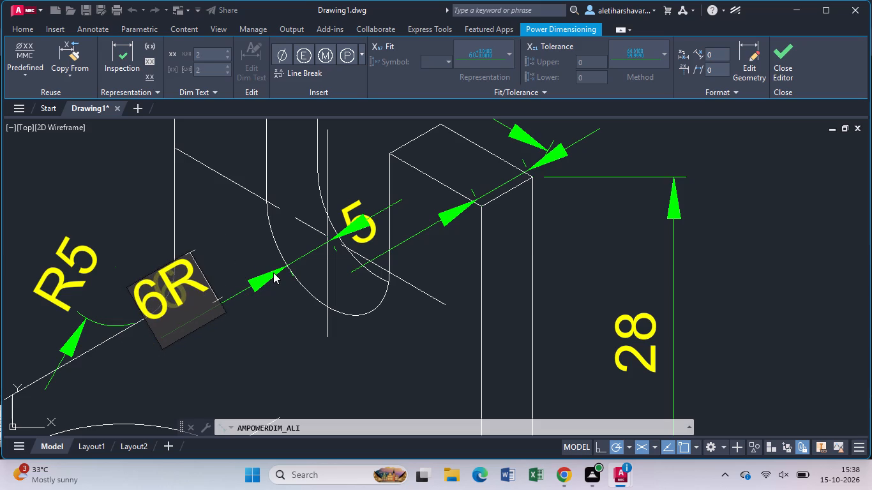
key("Return")
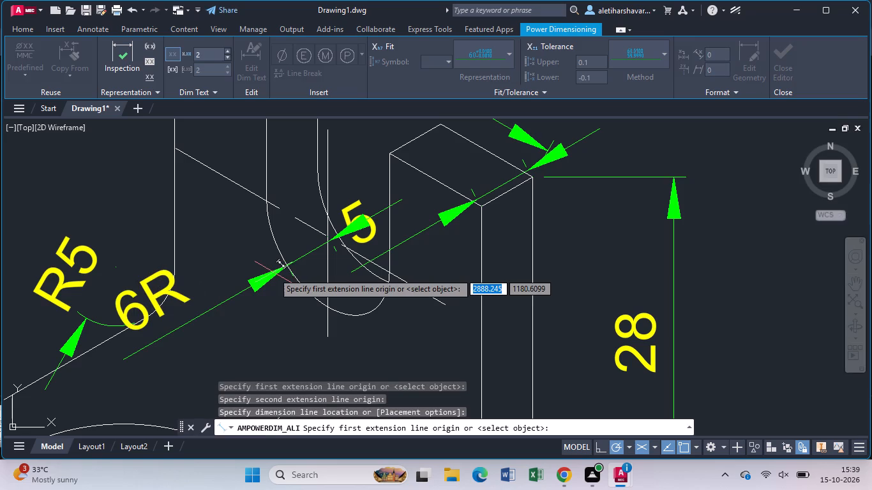
left_click(259, 284)
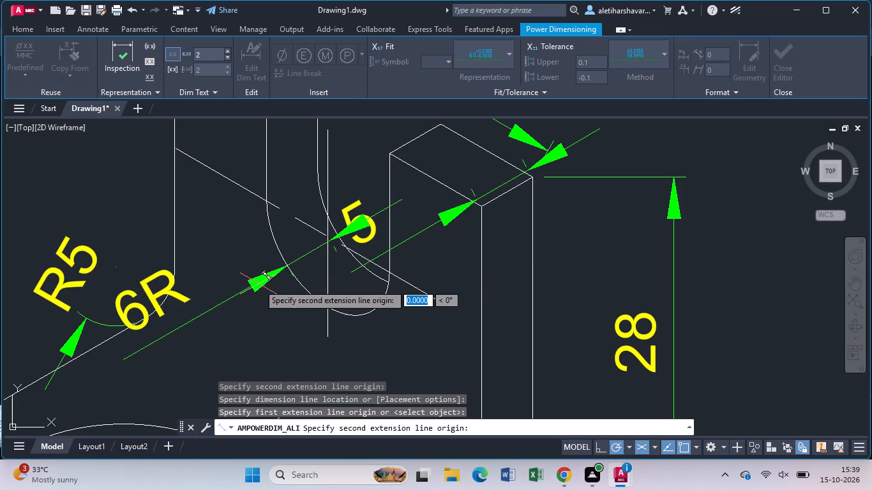
key("Escape")
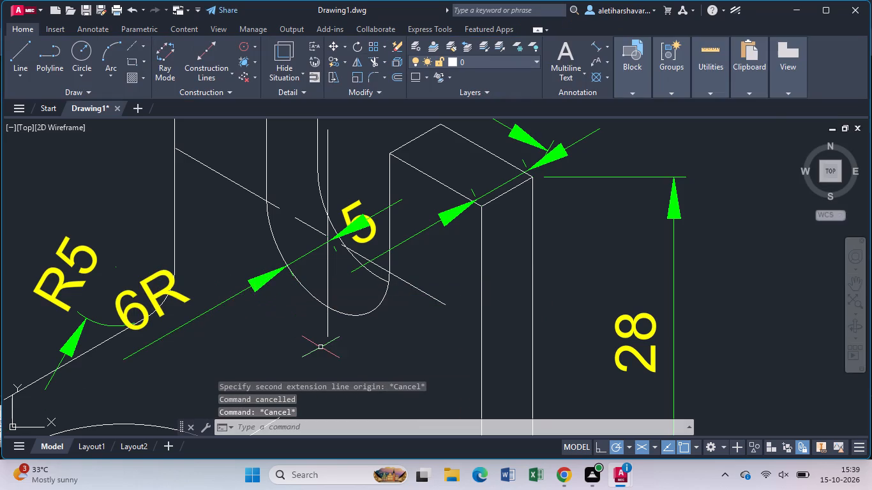
Modify the AM_ISO dimension style to an arrow size of 2 and set that style current.
scroll(320, 348, "down", 3)
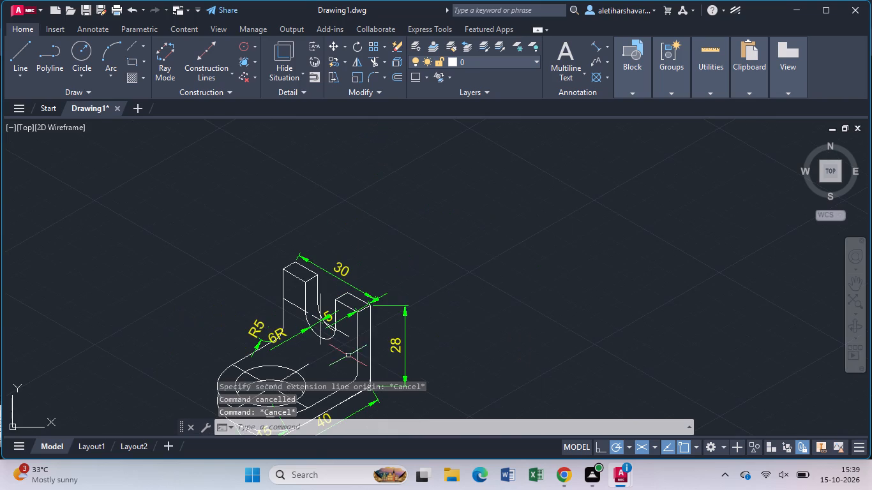
middle_click_drag(352, 357, 348, 291)
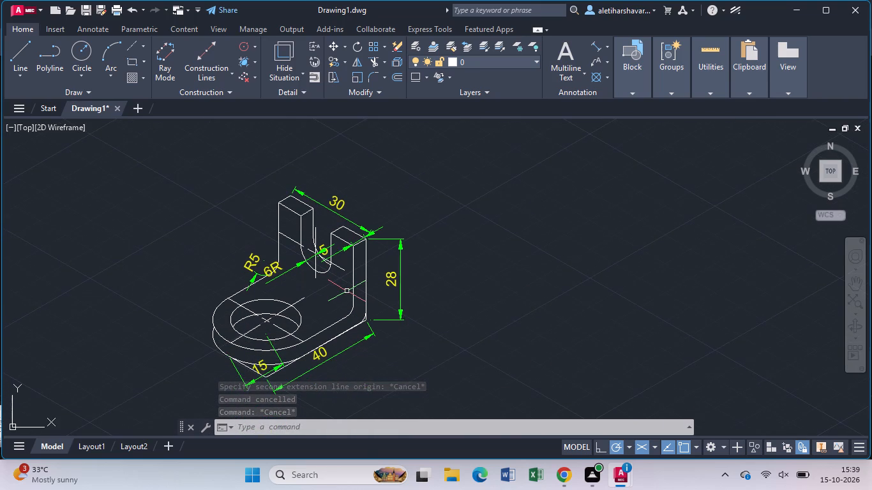
key("d")
key("Return")
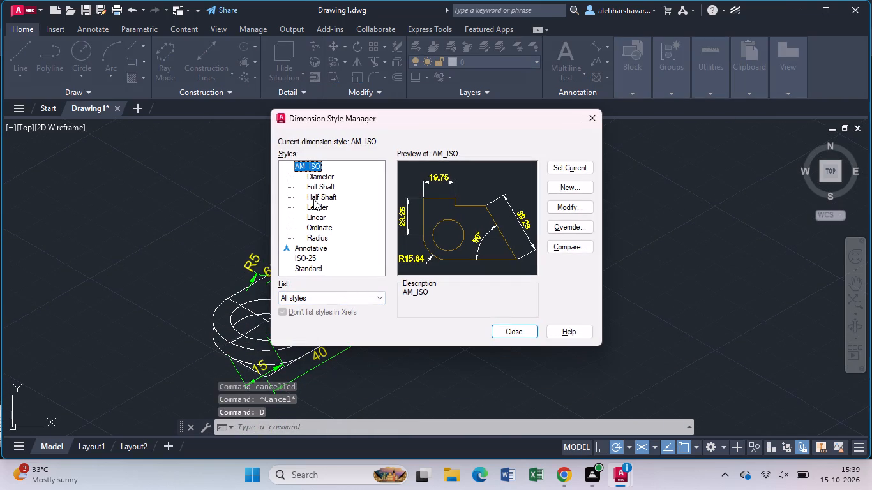
left_click(582, 205)
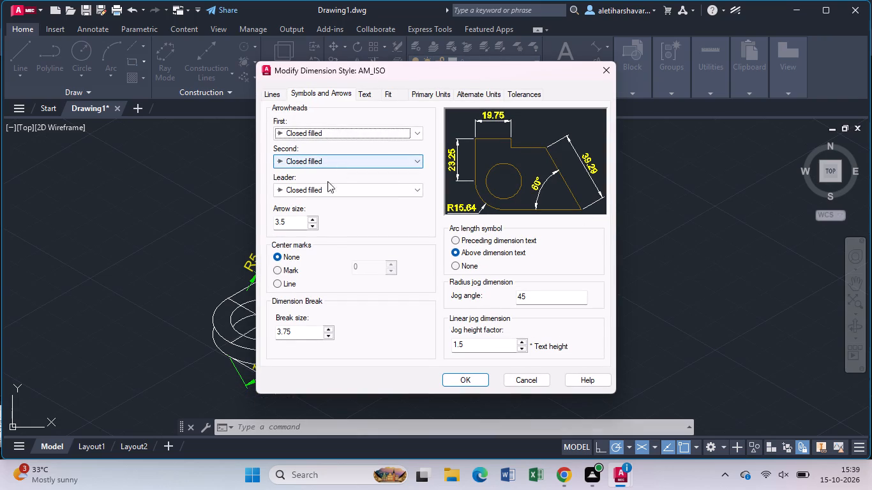
left_click(309, 216)
double_click(309, 216)
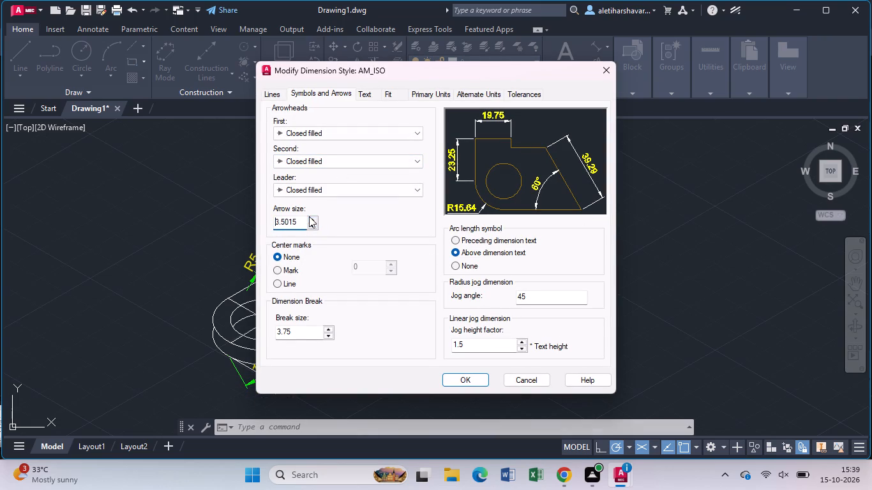
left_click(296, 221)
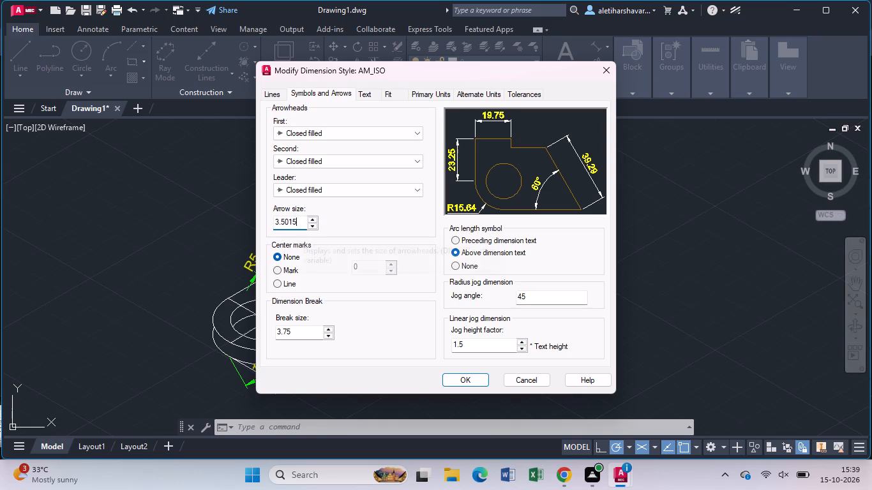
key("BackSpace")
key("BackSpace")
key("BackSpace")
key("BackSpace")
key("BackSpace")
key("BackSpace")
key("BackSpace")
key("2")
key("Return")
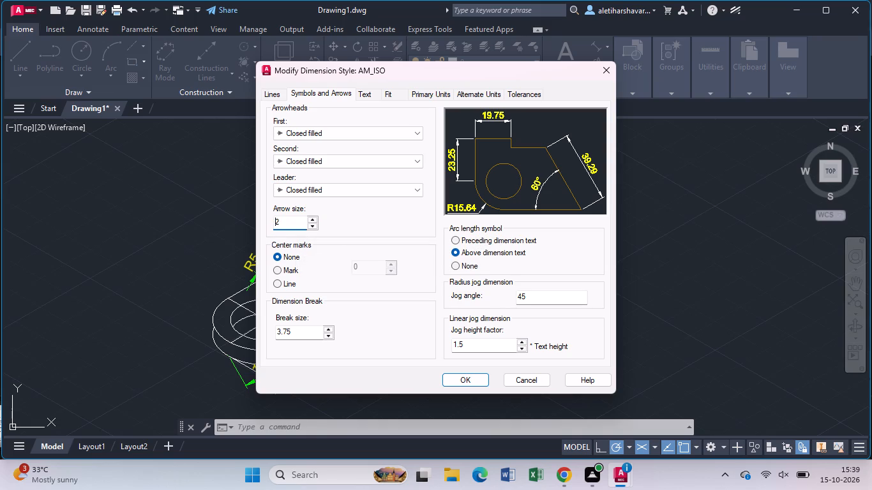
left_click(462, 376)
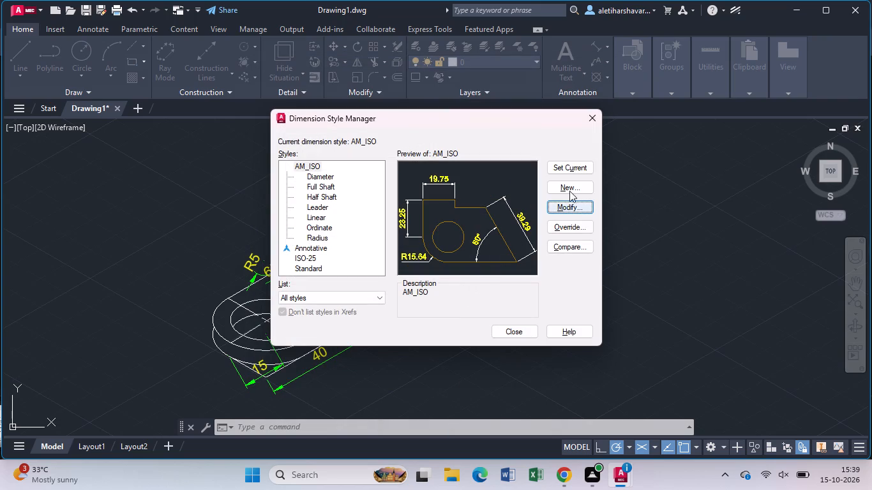
left_click(573, 164)
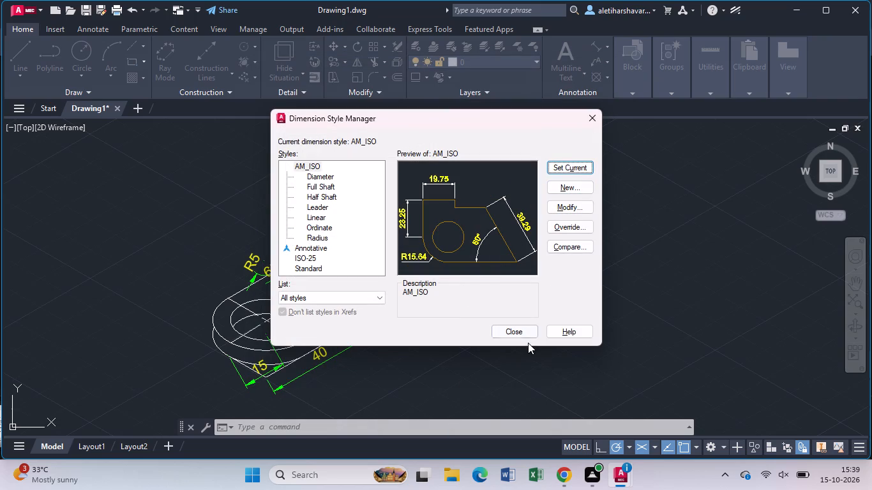
left_click(524, 334)
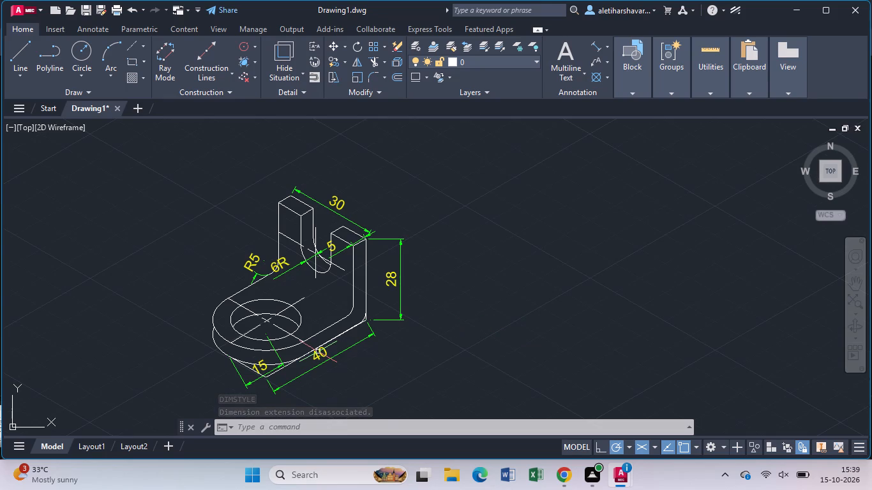
Modify the AM_ISO dimension style to a text height of 2 and set that style current.
key("d")
key("Return")
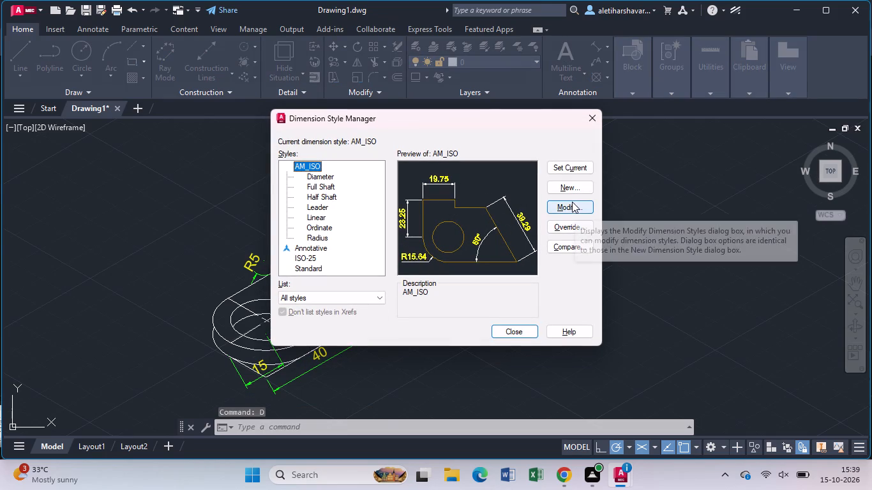
left_click(575, 207)
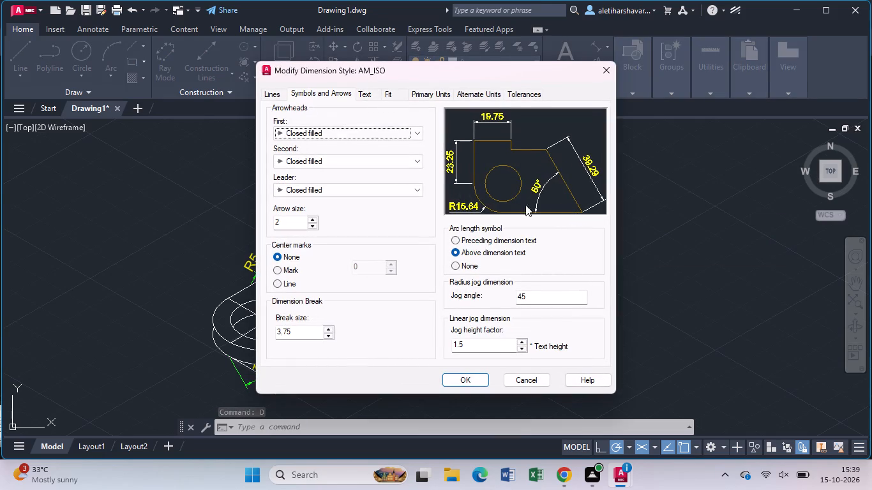
left_click(322, 96)
left_click(322, 91)
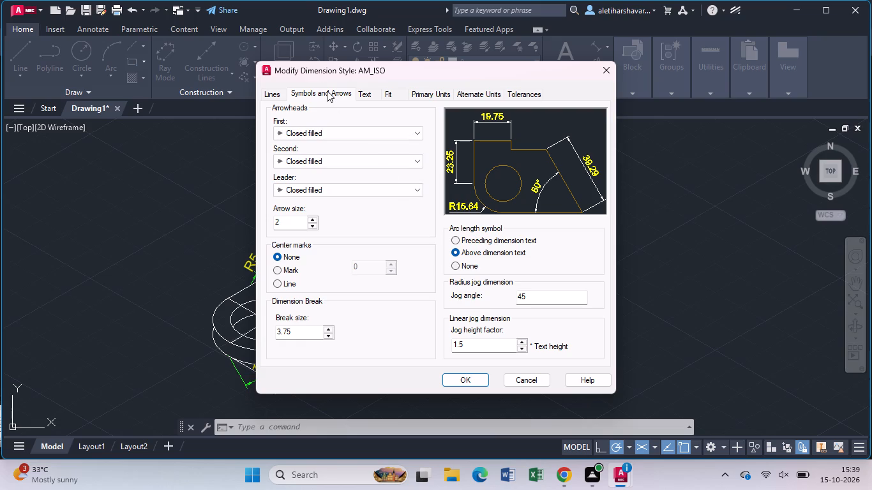
left_click(327, 91)
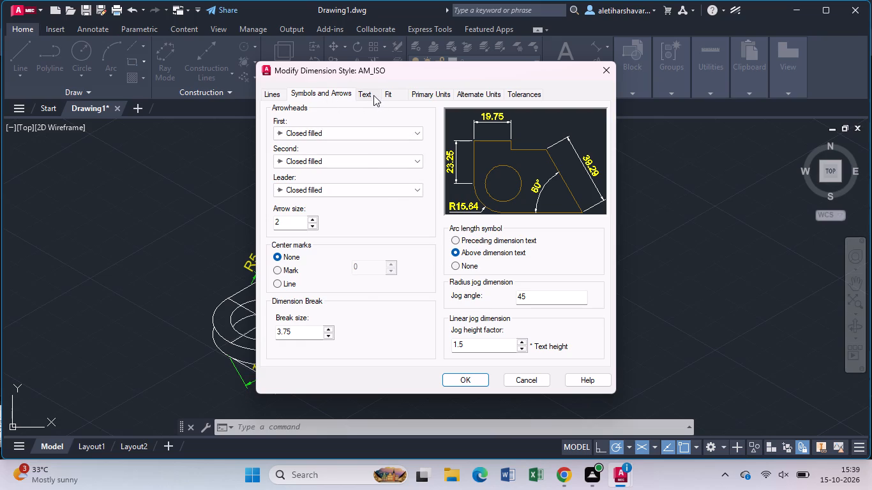
left_click(373, 95)
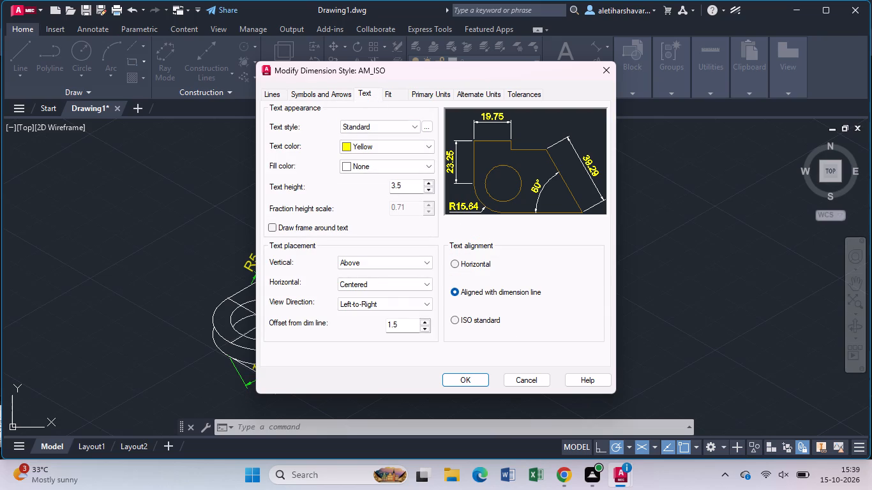
left_click(407, 184)
key("BackSpace")
key("BackSpace")
key("BackSpace")
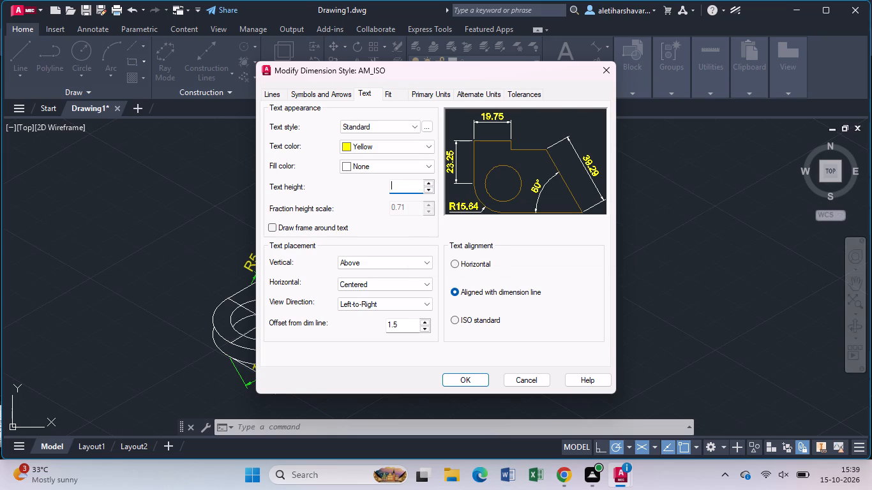
key("2")
left_click(455, 380)
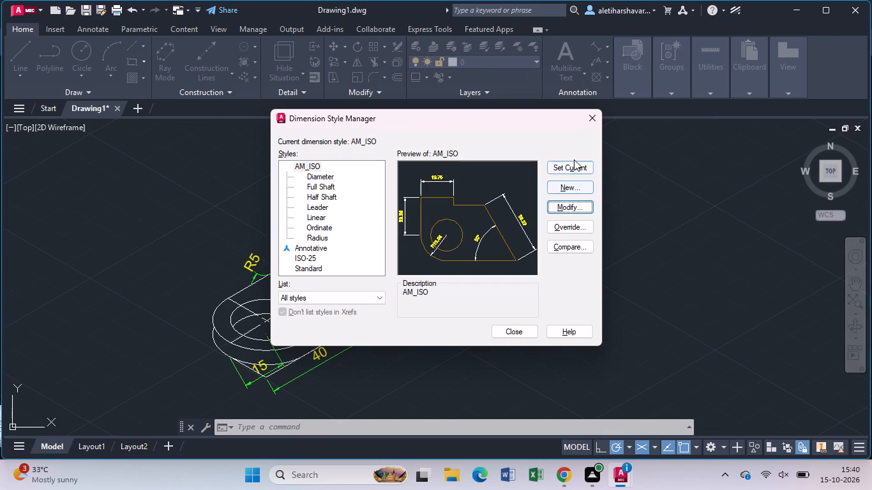
left_click(577, 165)
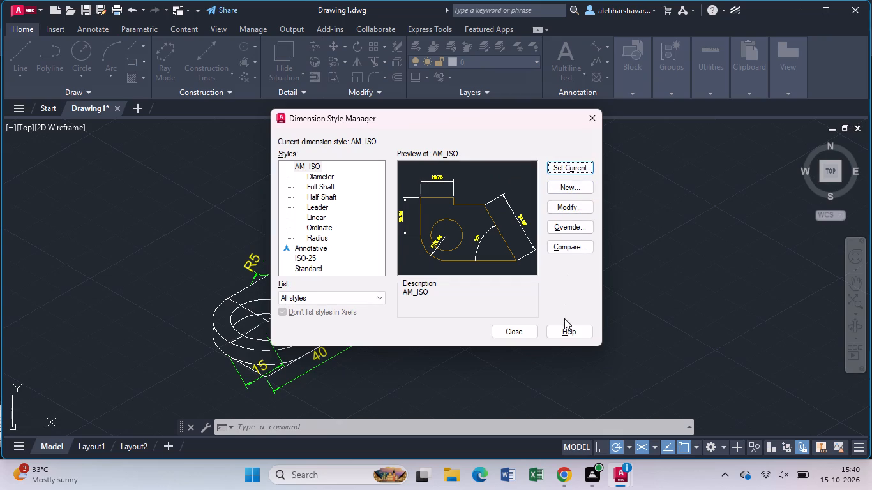
left_click(523, 338)
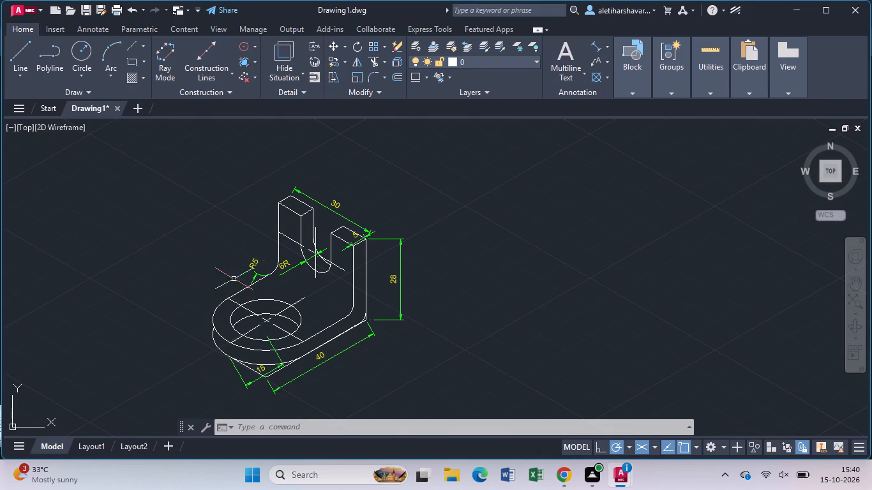
Examine the whole dimensioned bracket, checking how the dimension text and arrows fit around it.
scroll(299, 272, "up", 1)
scroll(299, 274, "down", 1)
middle_click_drag(303, 299, 304, 281)
scroll(304, 280, "up", 1)
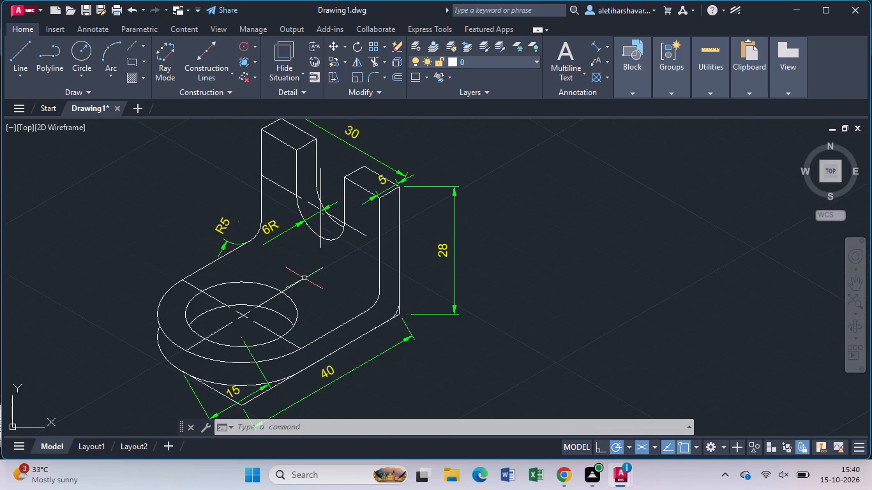
scroll(304, 278, "down", 1)
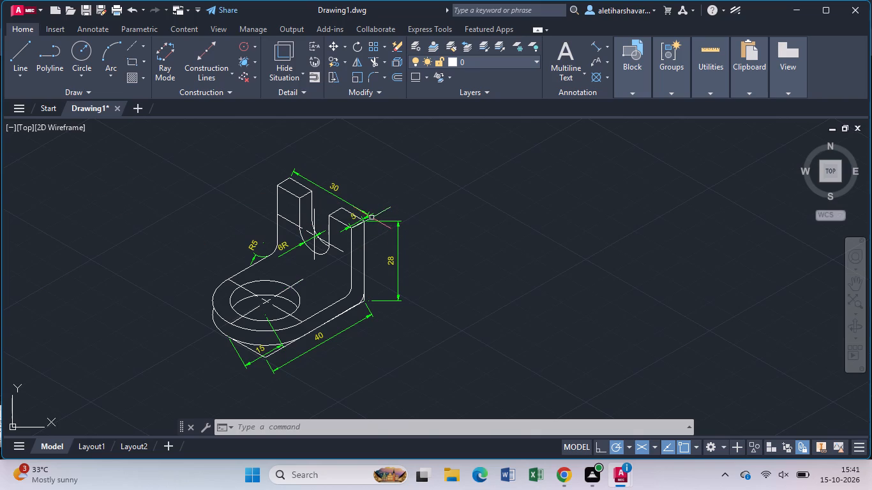
scroll(372, 218, "up", 1)
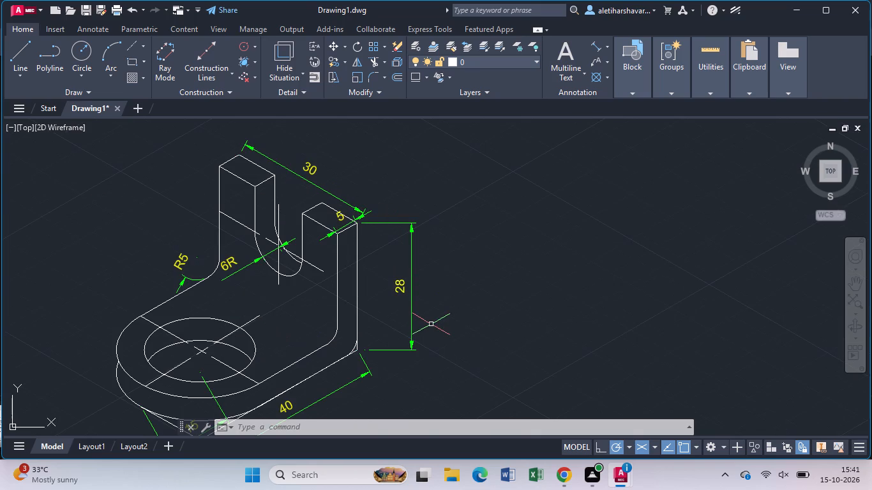
middle_click_drag(431, 326, 509, 286)
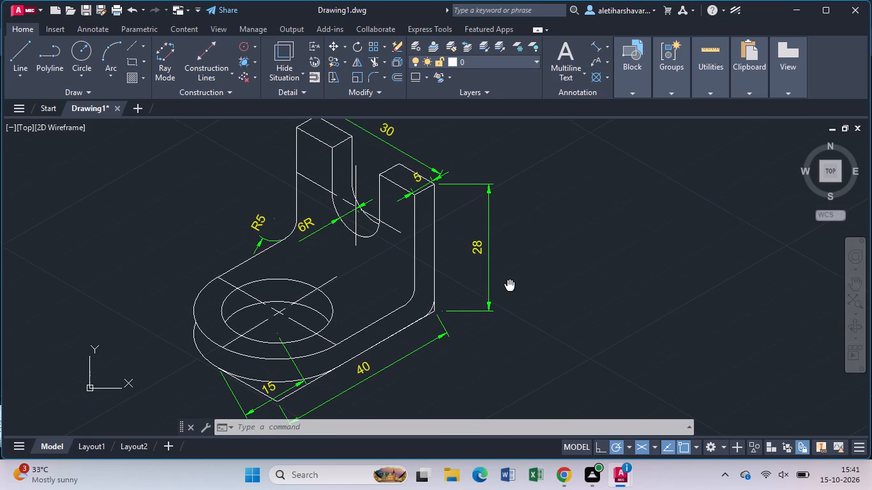
middle_click_drag(509, 286, 592, 309)
scroll(592, 309, "down", 1)
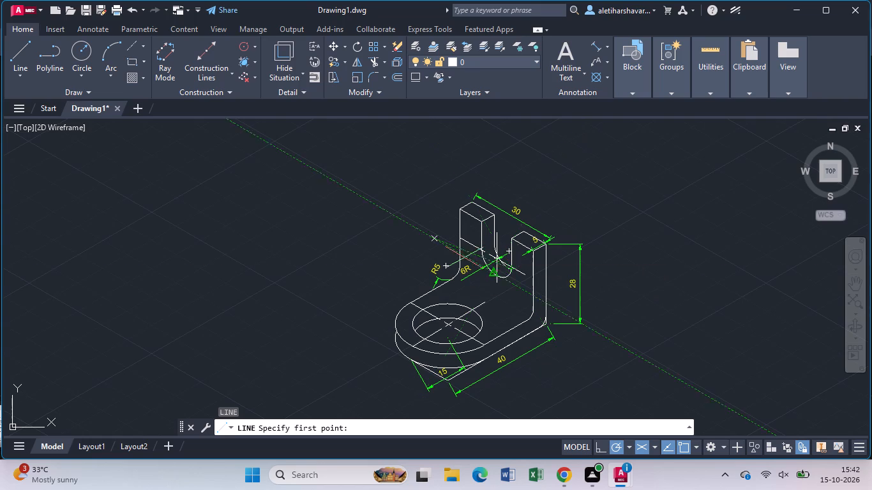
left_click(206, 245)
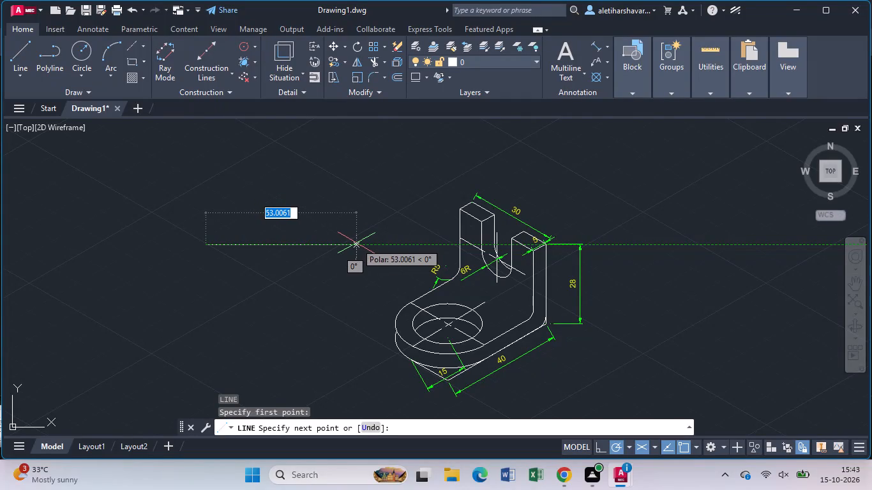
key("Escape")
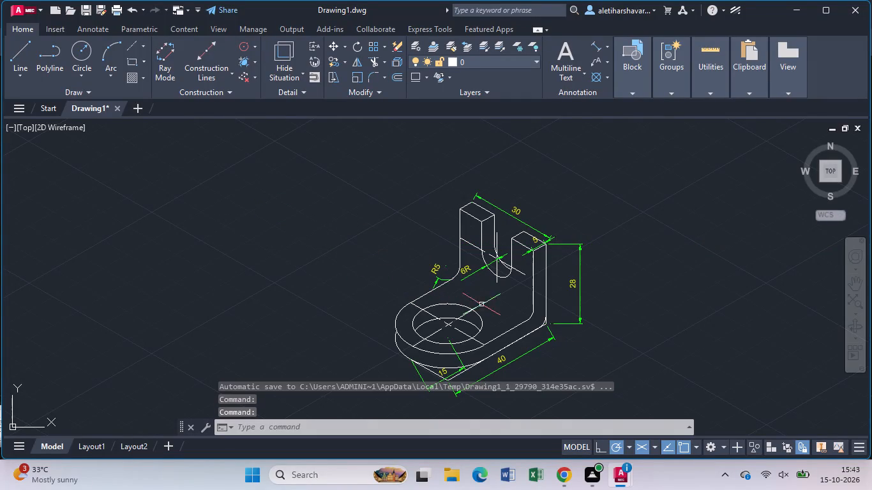
Move the 40 dimension line closer to the lower front edge of the base.
middle_click_drag(494, 307, 477, 307)
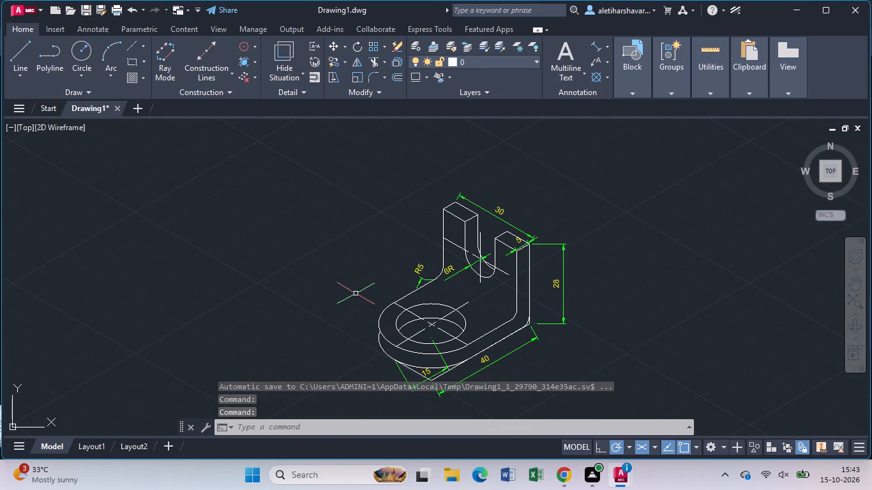
middle_click_drag(356, 293, 200, 264)
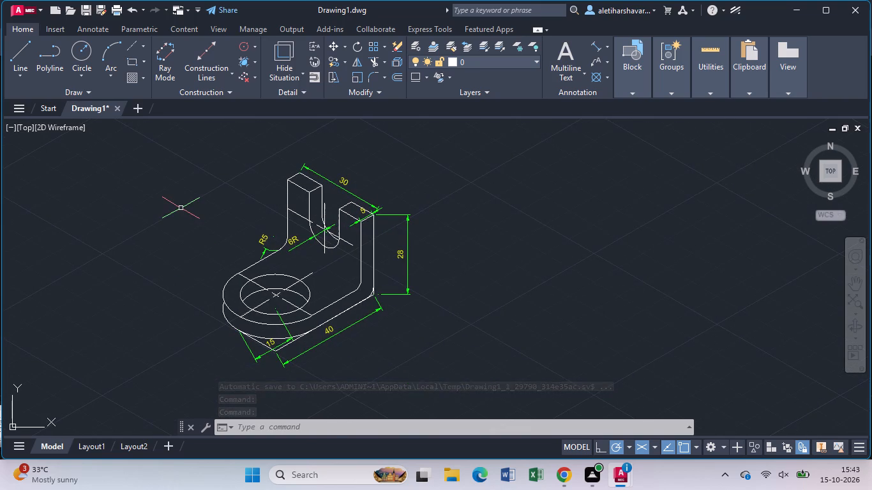
scroll(181, 208, "up", 1)
middle_click_drag(272, 271, 257, 251)
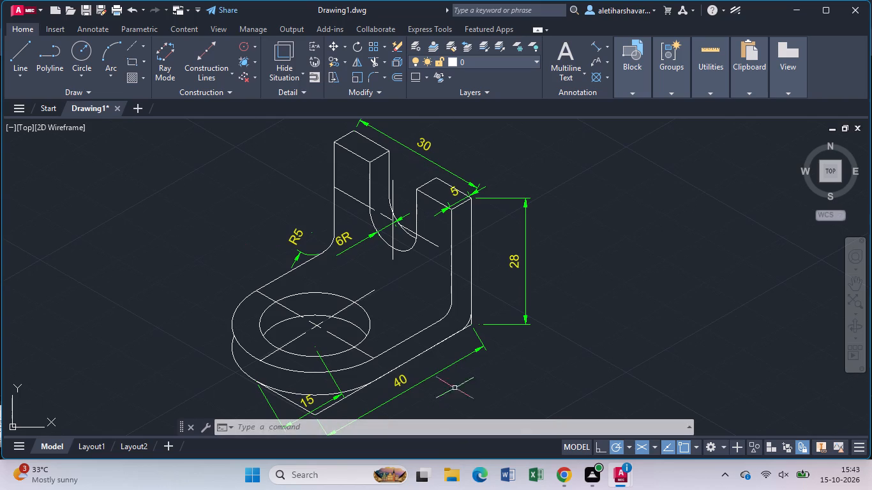
left_click(472, 353)
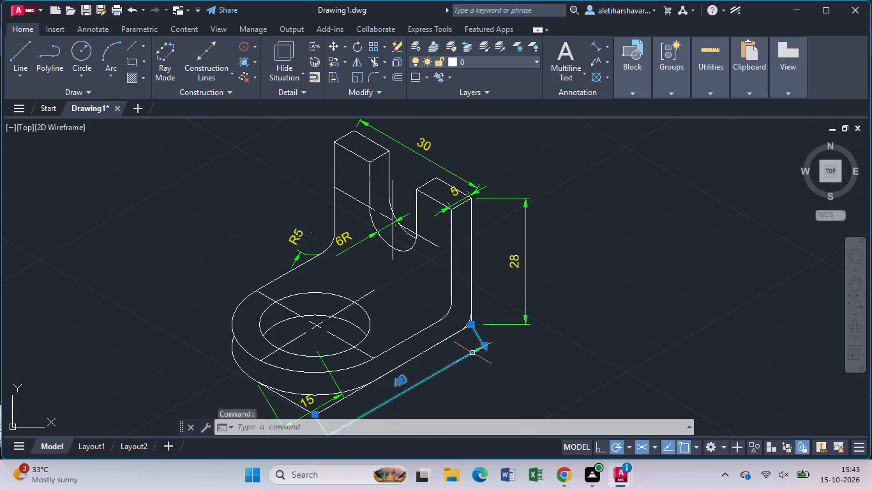
left_click(402, 382)
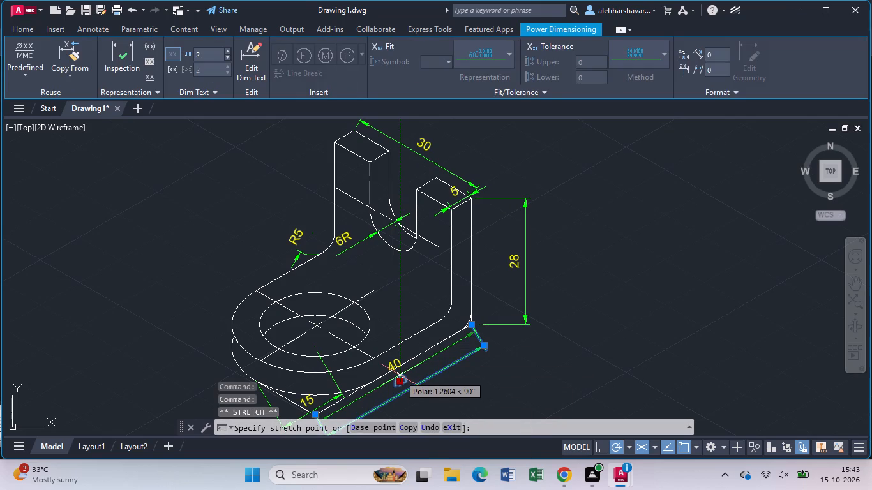
left_click(400, 375)
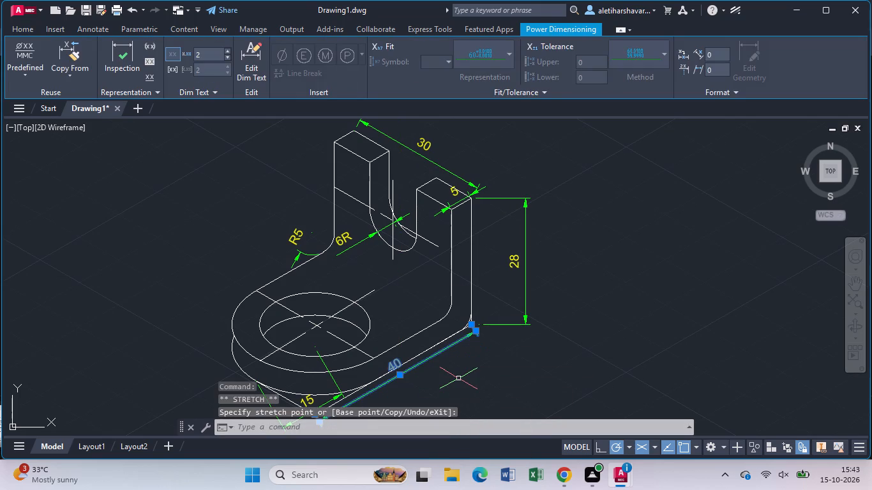
key("Escape")
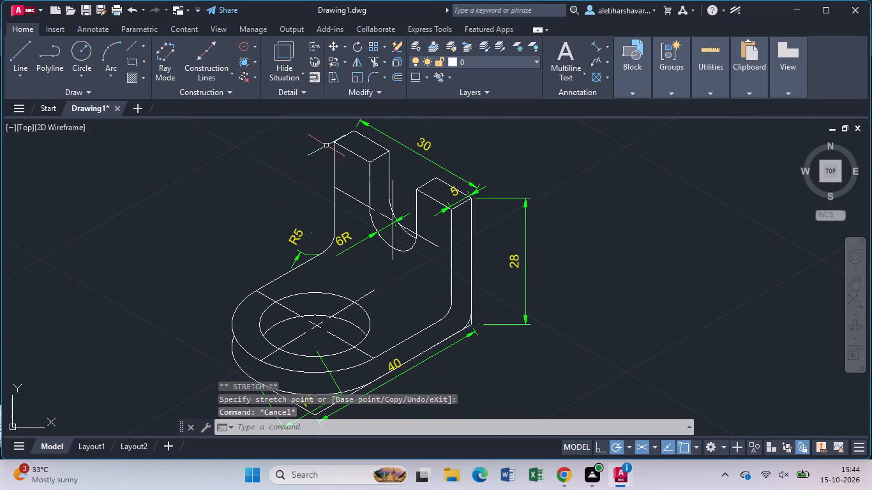
Move the 30 dimension line slightly closer to the top of the upright.
left_click(406, 147)
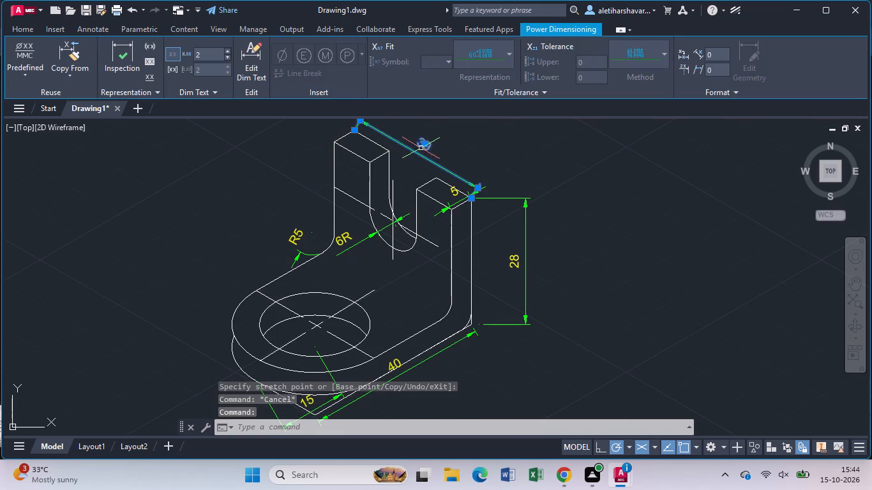
left_click(425, 144)
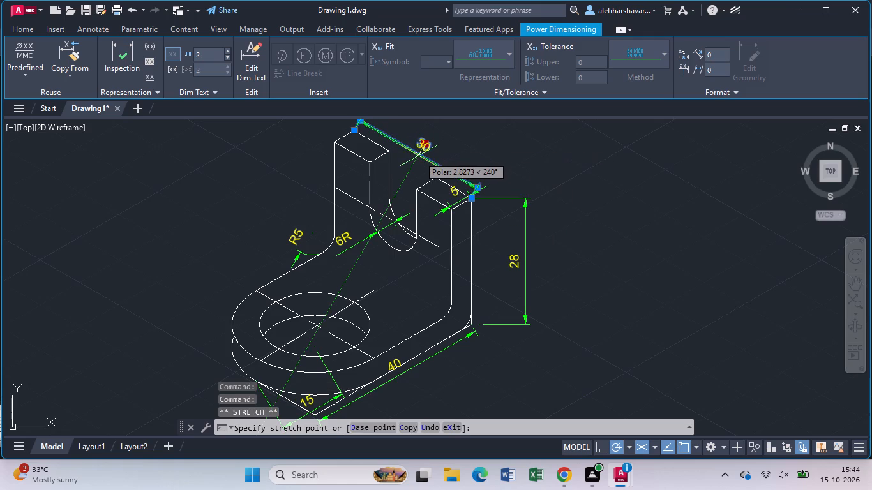
left_click(419, 156)
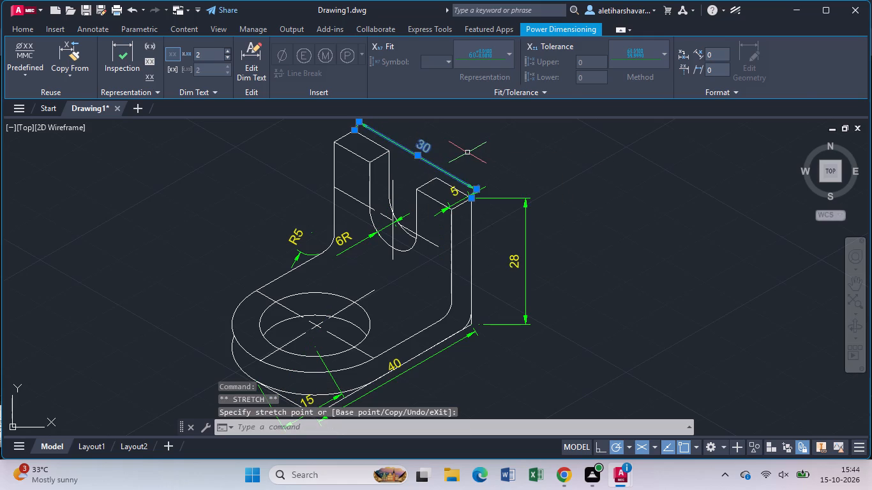
key("Escape")
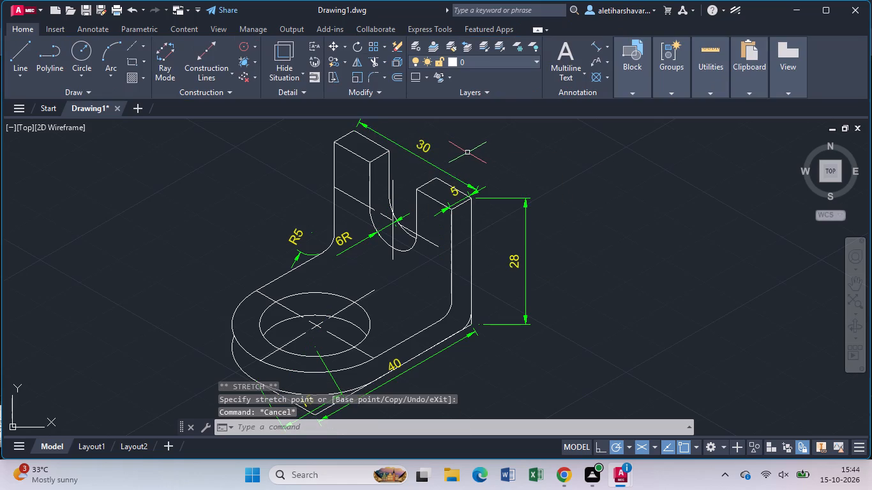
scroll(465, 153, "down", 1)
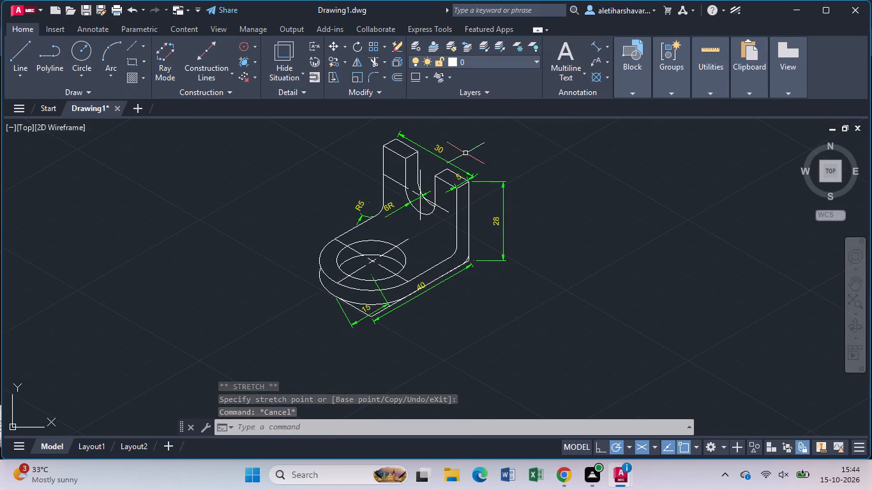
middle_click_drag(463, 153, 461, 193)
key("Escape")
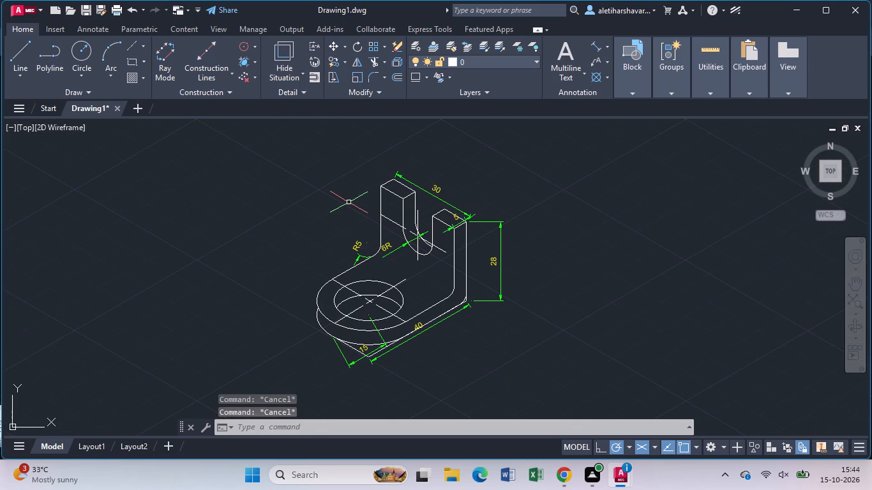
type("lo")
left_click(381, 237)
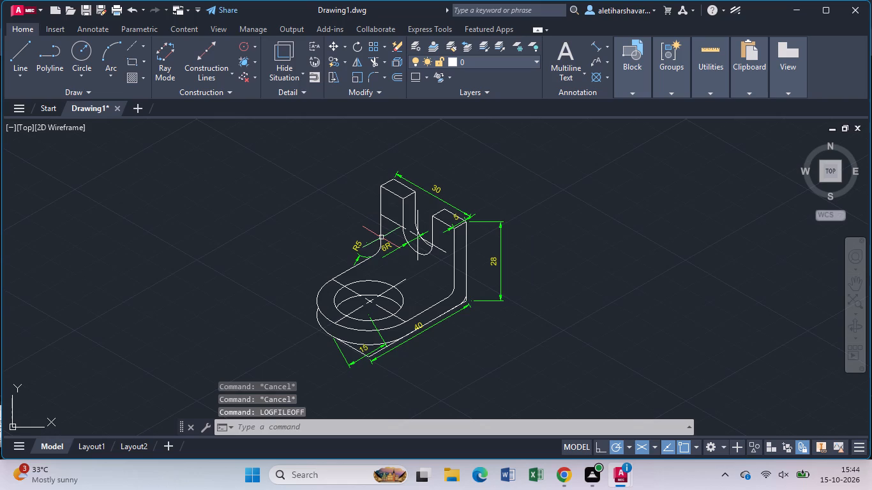
Save the drawing in the Documents folder under the file name "L shapeangle base".
key("ctrl+s")
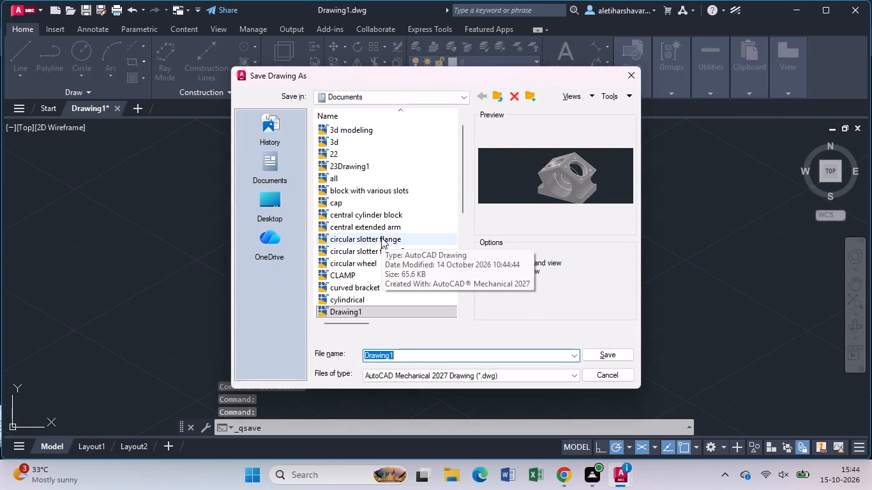
key("BackSpace")
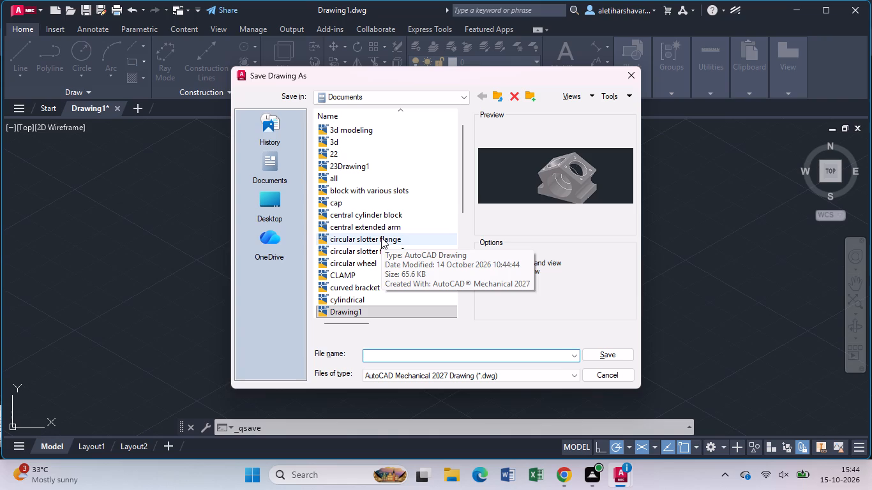
key("shift+l")
key("space")
key("s")
type("hape")
type("angle")
key("space")
type("base")
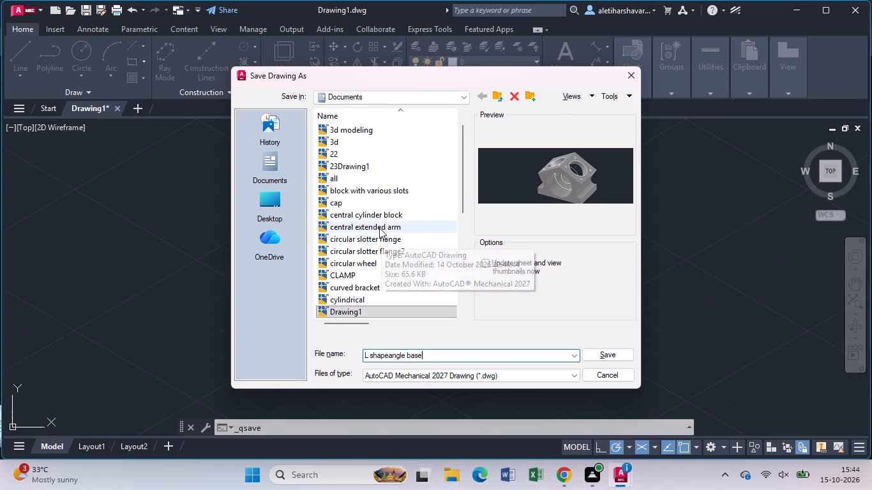
left_click(596, 353)
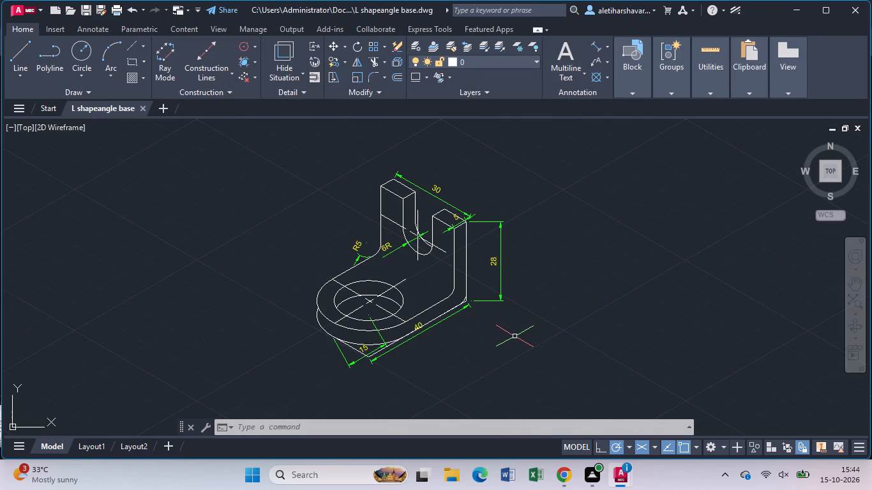
Set up a landscape plot using DWG To PDF.pc3 on ISO expand A4 (297.00 x 210.00 MM) paper.
type("pl")
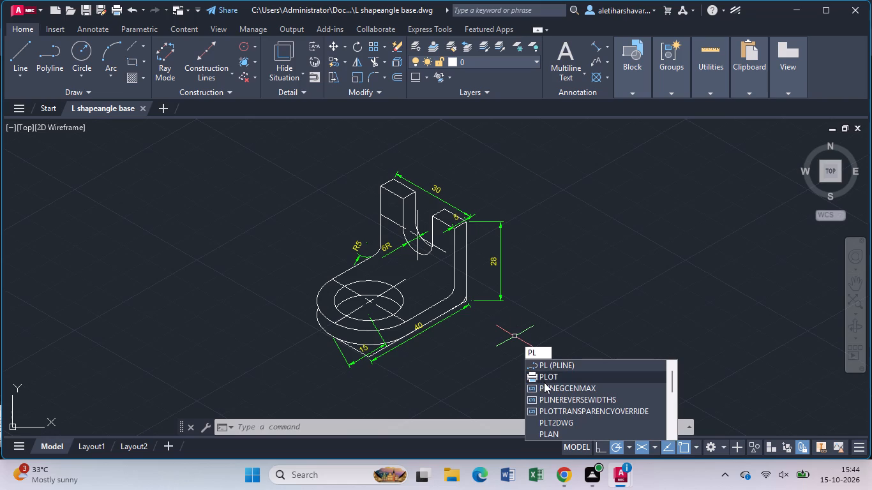
left_click(544, 382)
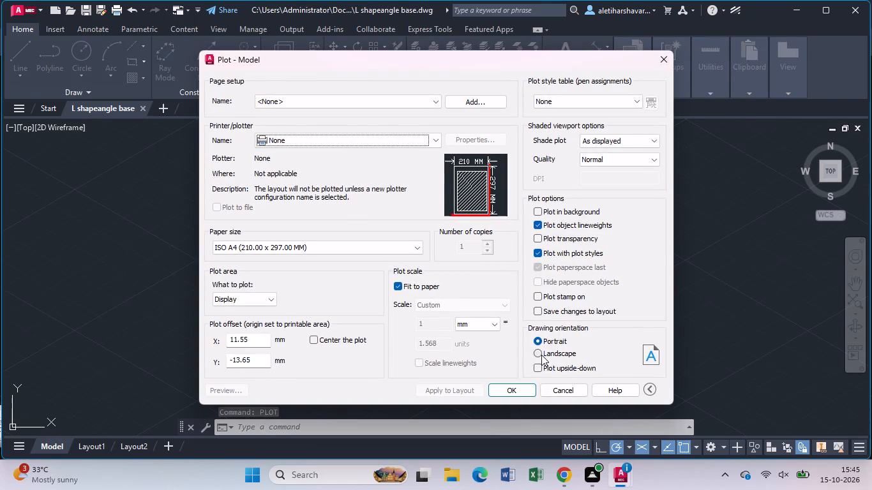
left_click(541, 355)
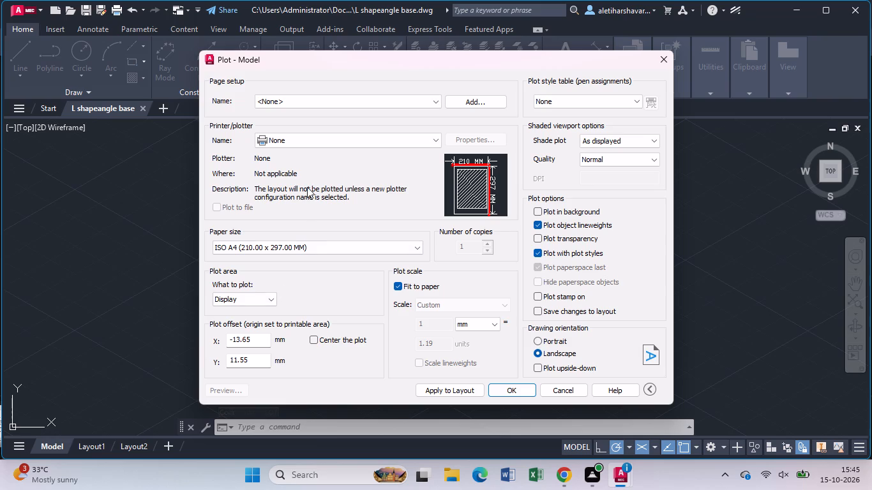
left_click(434, 139)
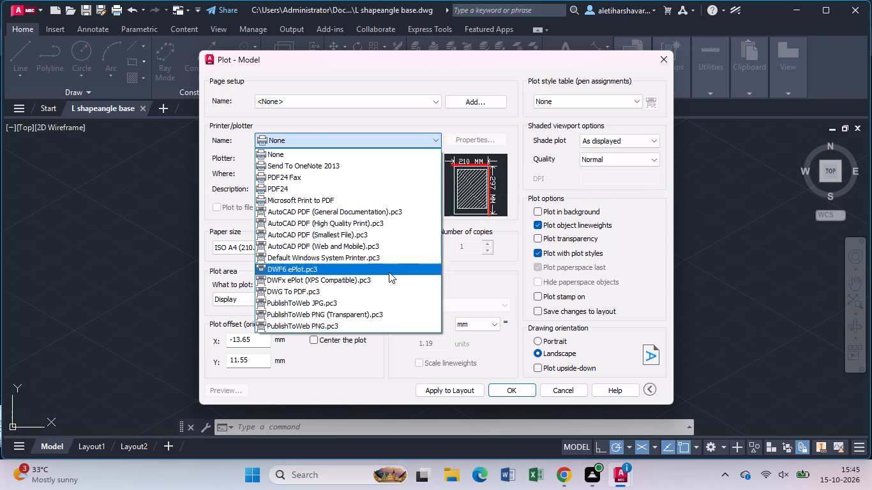
left_click(389, 288)
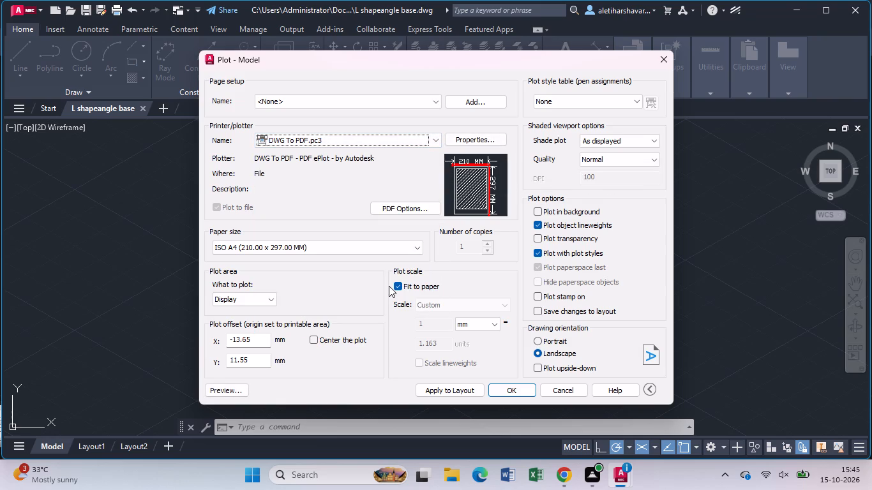
left_click(416, 247)
left_click(378, 190)
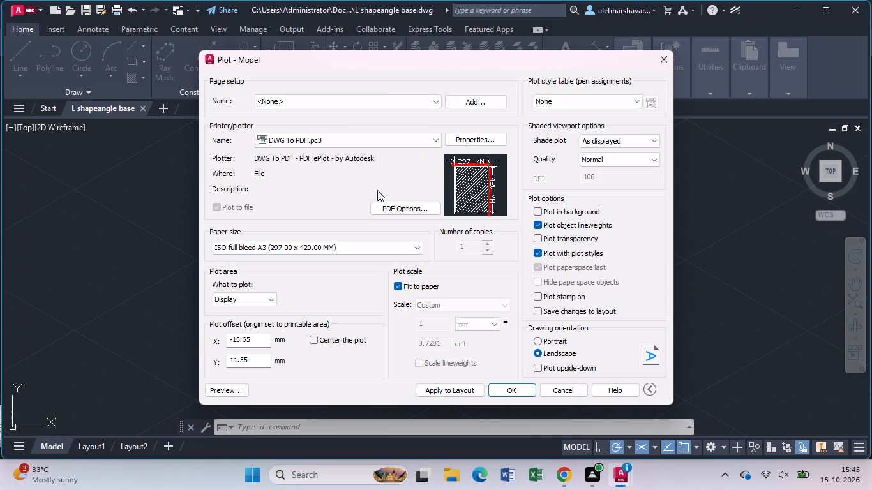
left_click(418, 247)
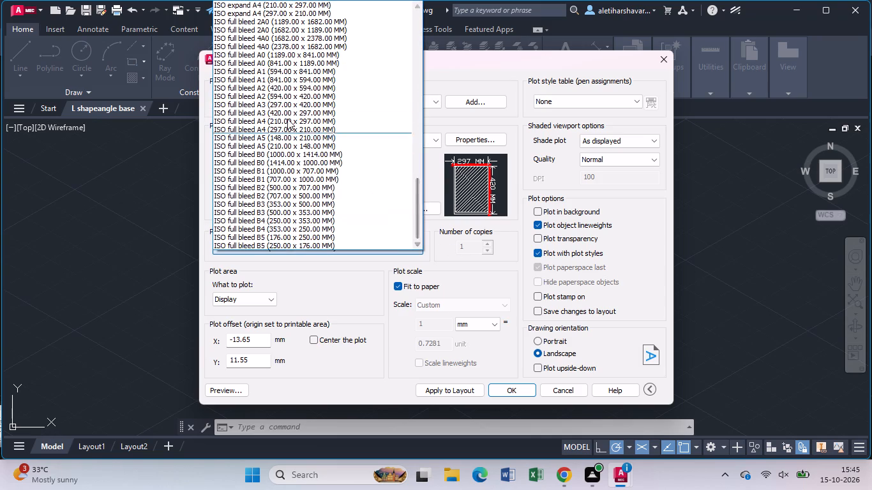
left_click(229, 15)
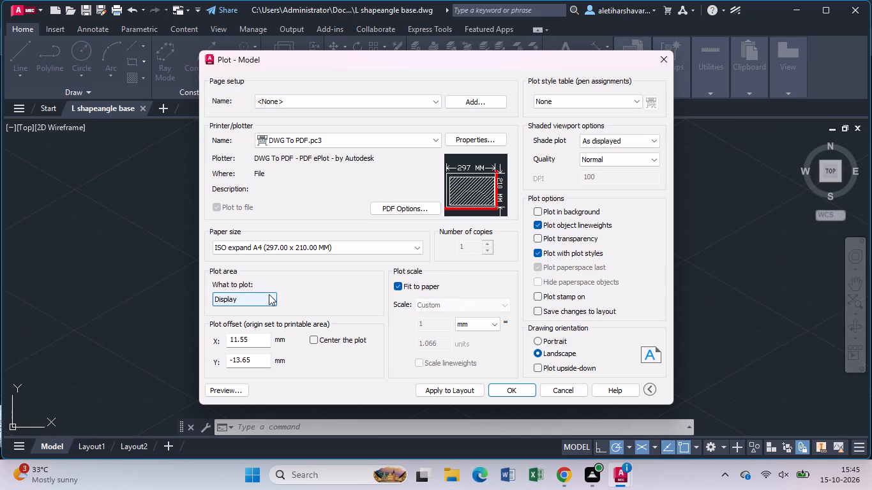
Center the plot and set the plot area to a window enclosing the whole dimensioned bracket.
left_click(313, 337)
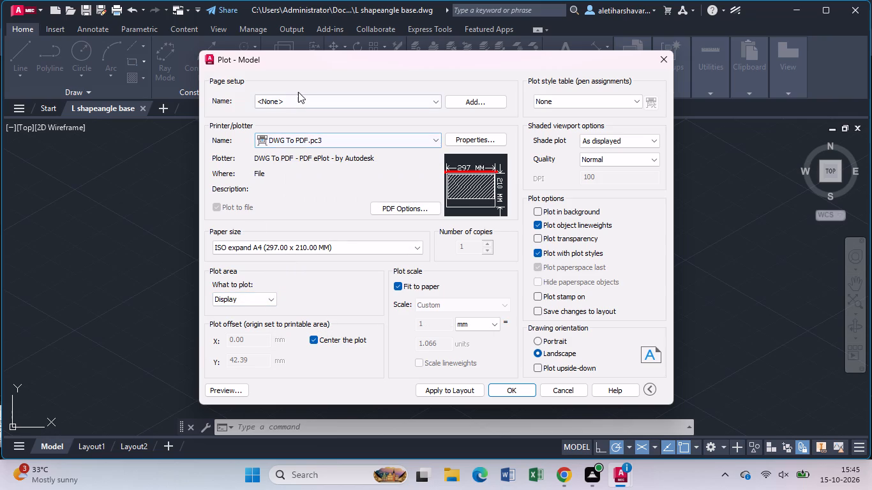
left_click(269, 299)
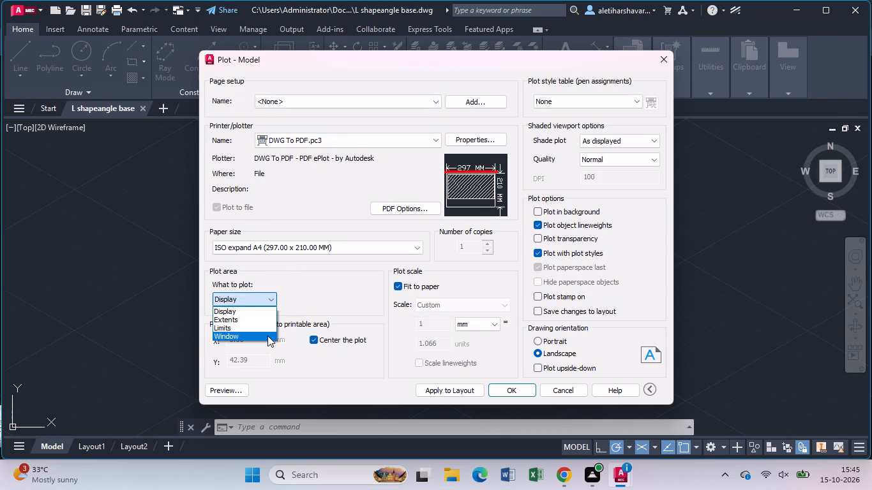
left_click(267, 336)
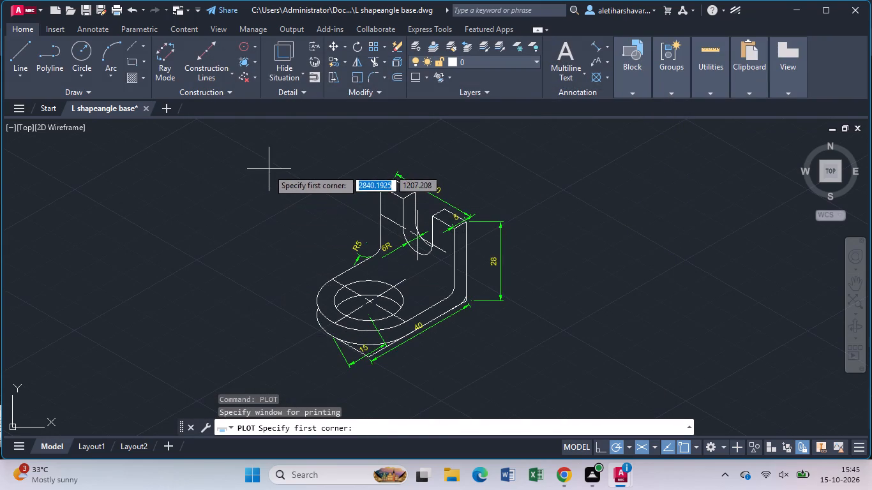
left_click(267, 169)
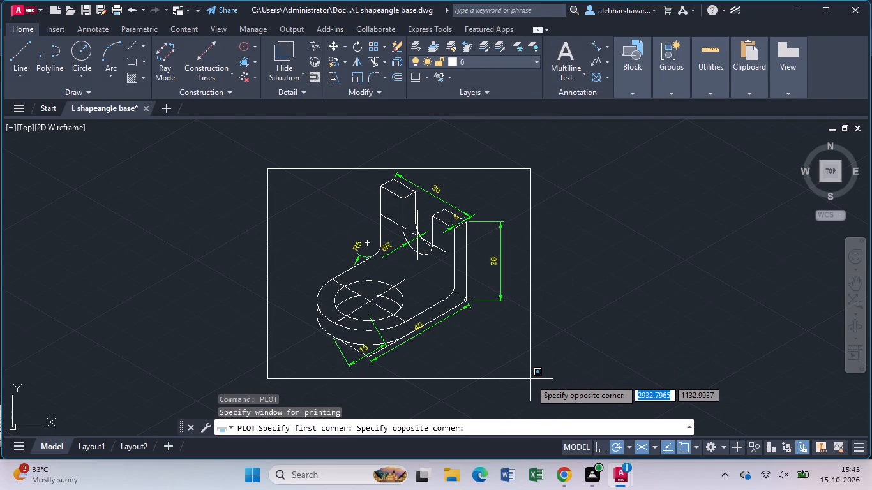
left_click(530, 379)
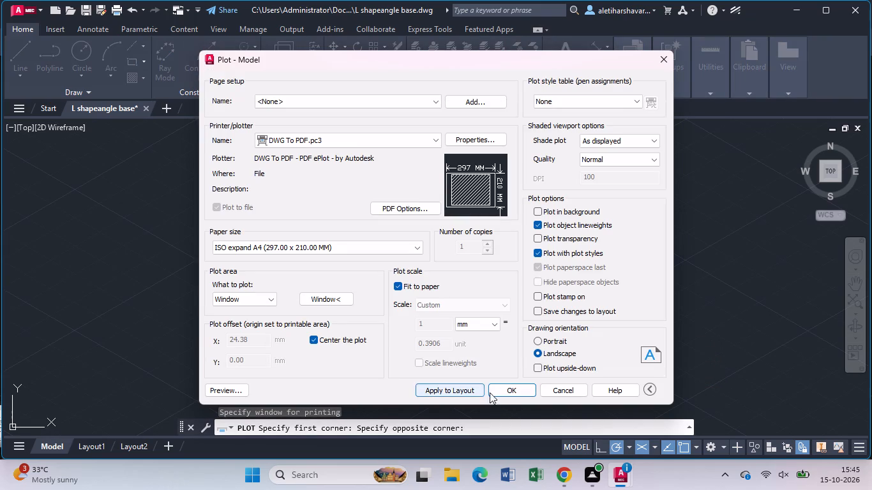
Plot the bracket to "L shapeangle base-Model.pdf" in the Documents folder and close the PDF that opens.
left_click(506, 396)
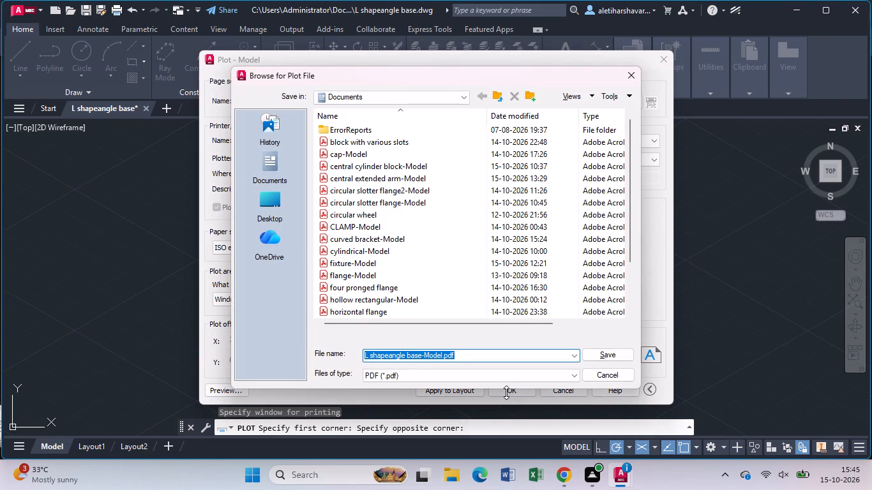
left_click(605, 357)
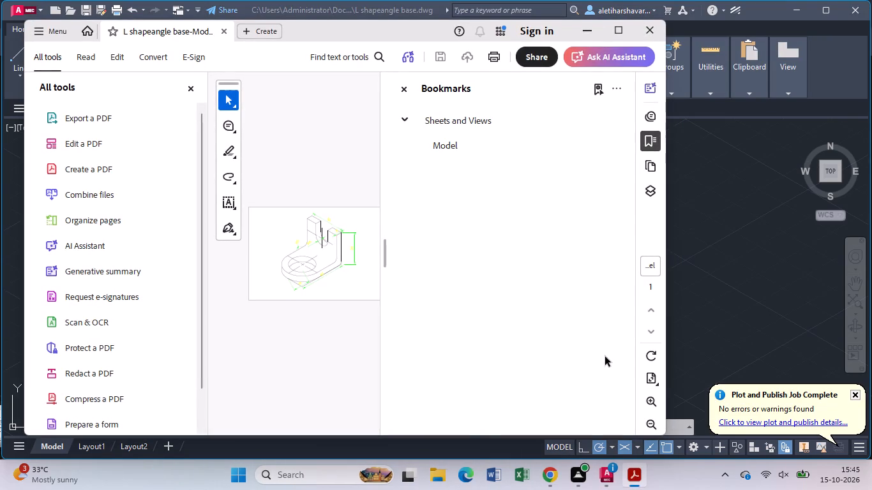
left_click(645, 28)
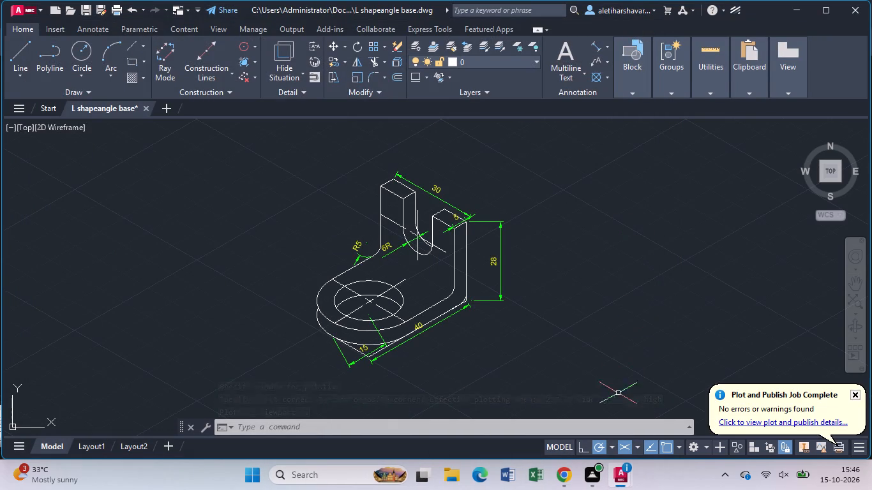